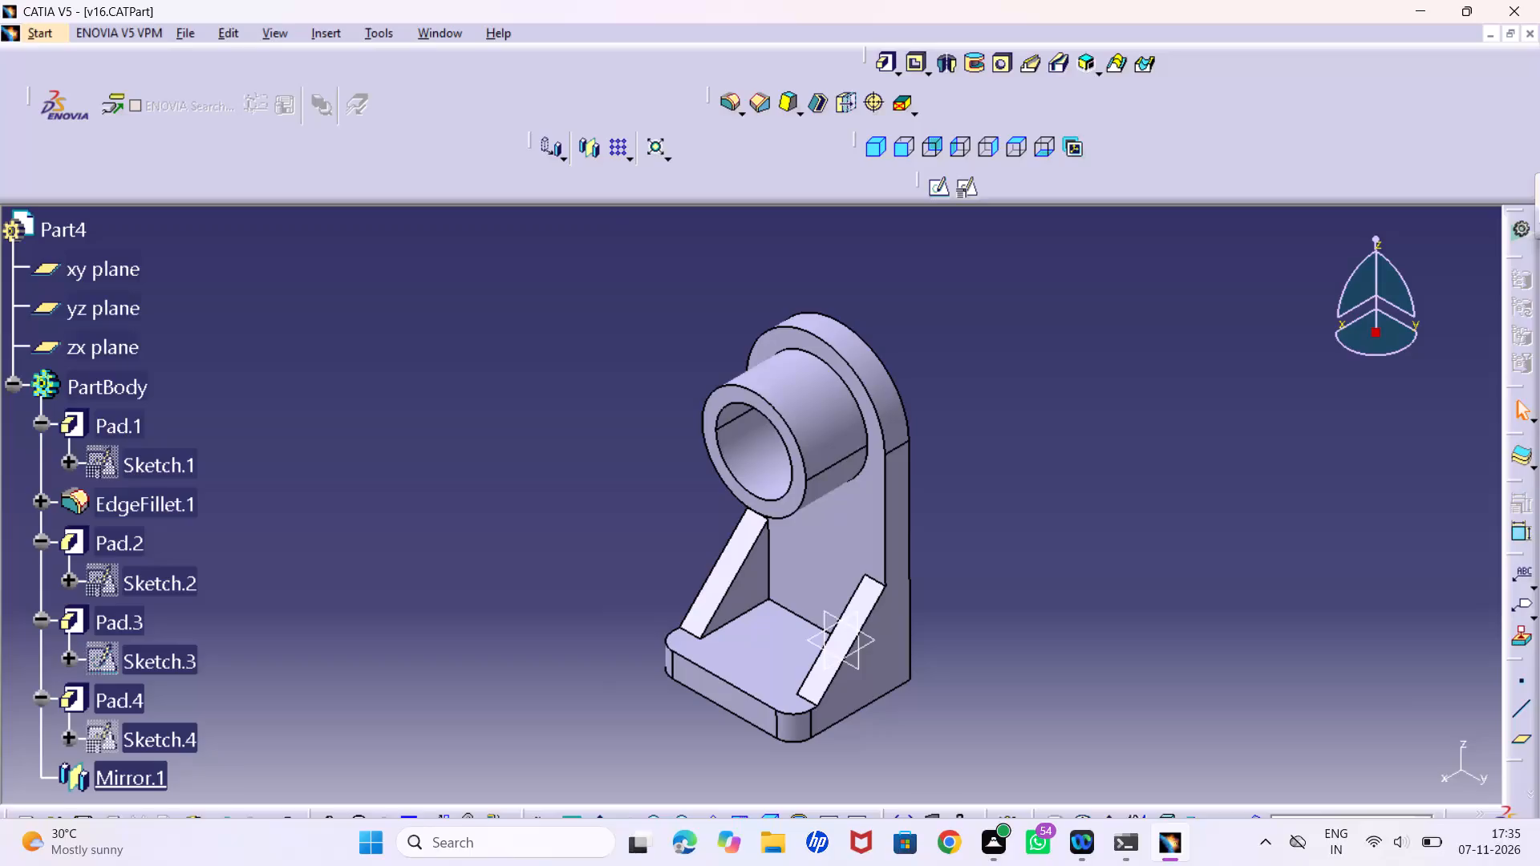
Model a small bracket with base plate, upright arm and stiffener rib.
Create a new part in the Part Design workbench with the default name and hybrid design enabled.
click(47, 27)
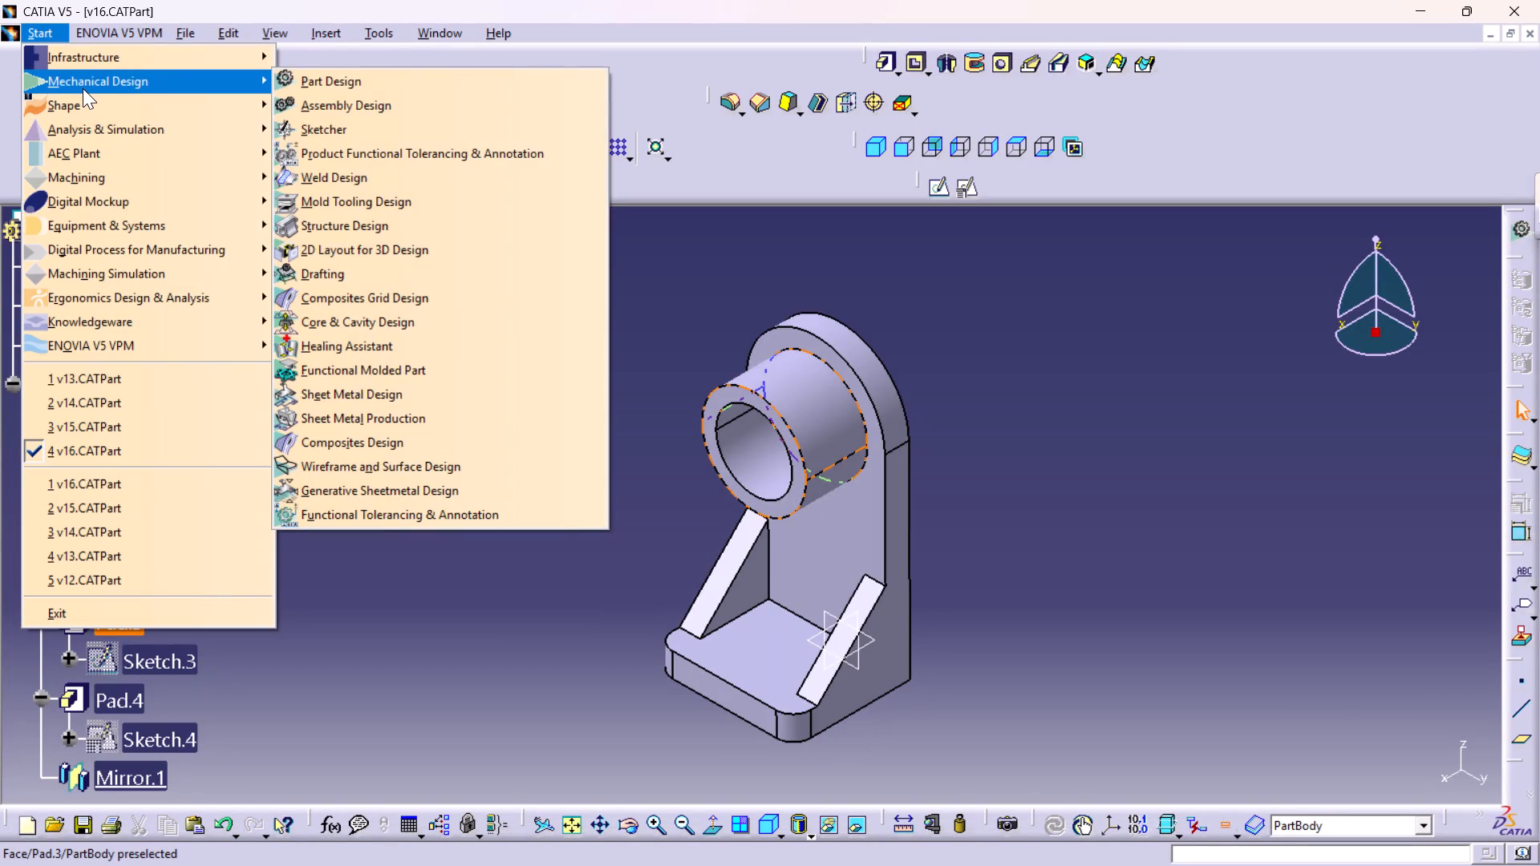
click(328, 87)
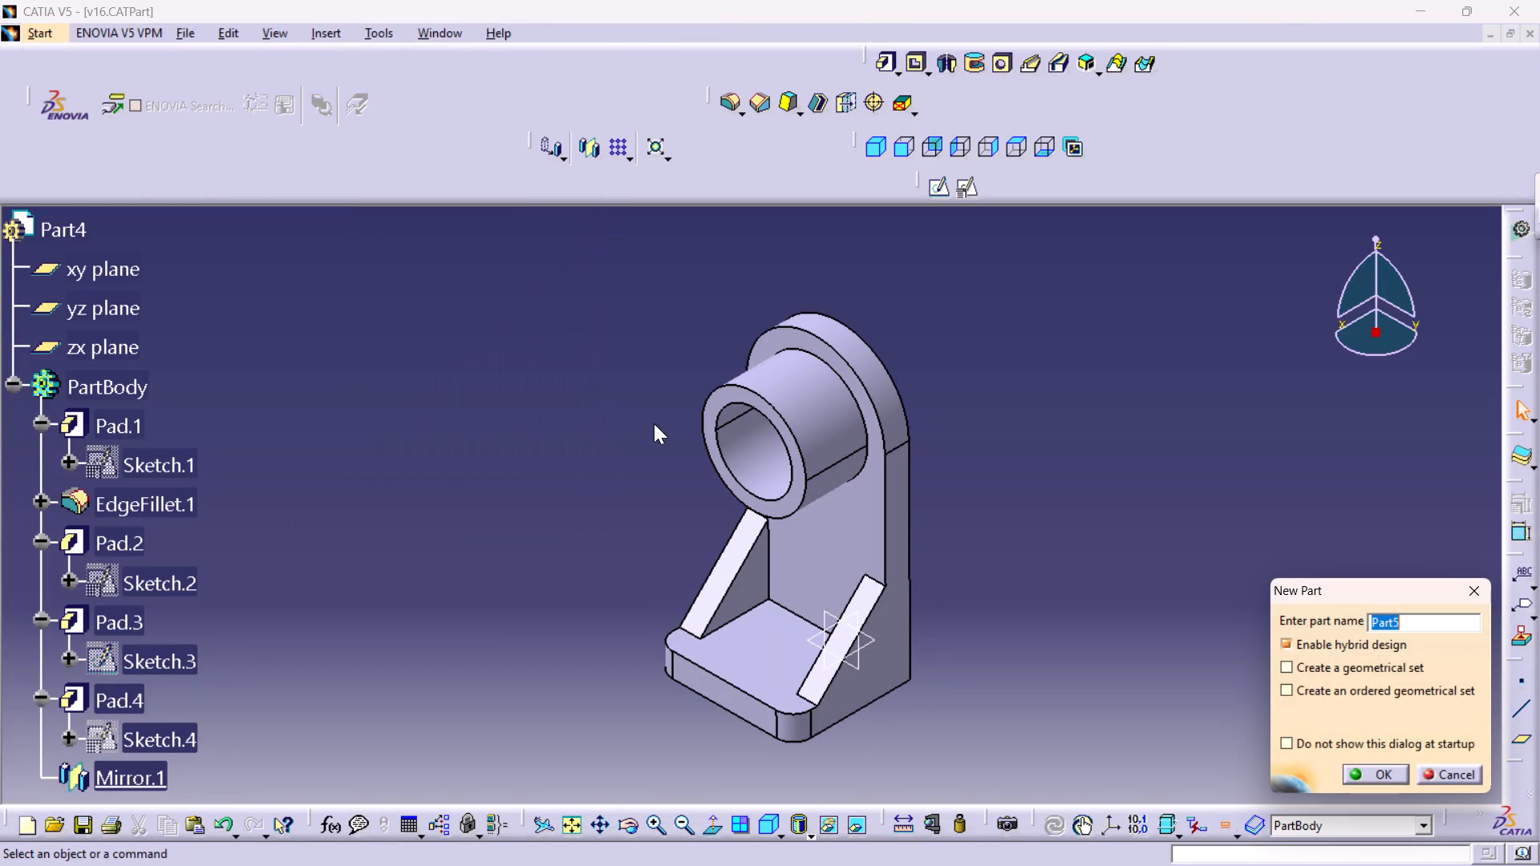
click(1373, 778)
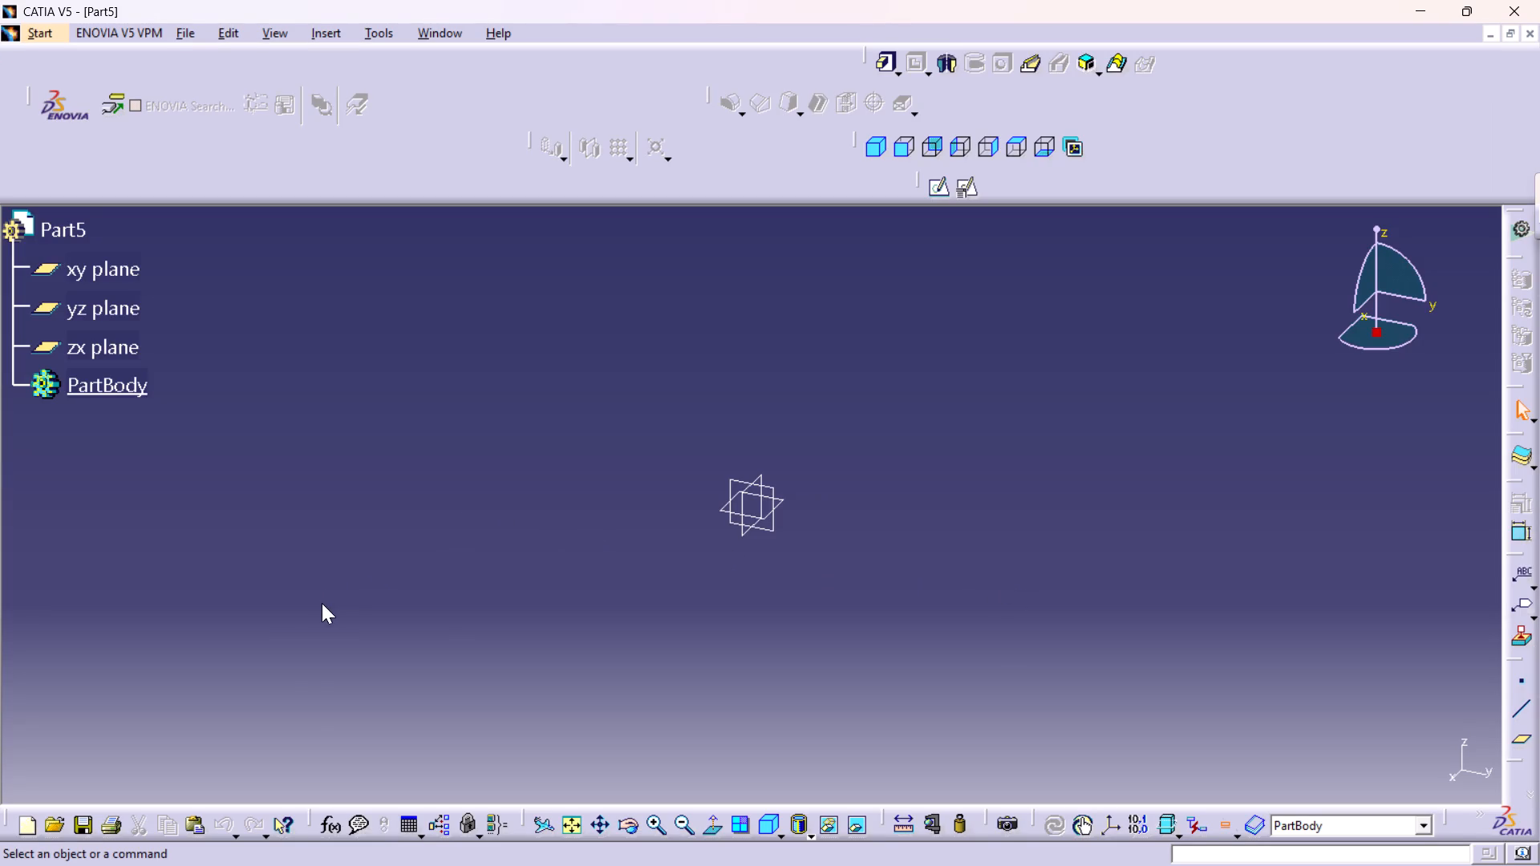
Open a positioned sketch on the xy plane with the axes swapped and the V direction reversed.
click(781, 505)
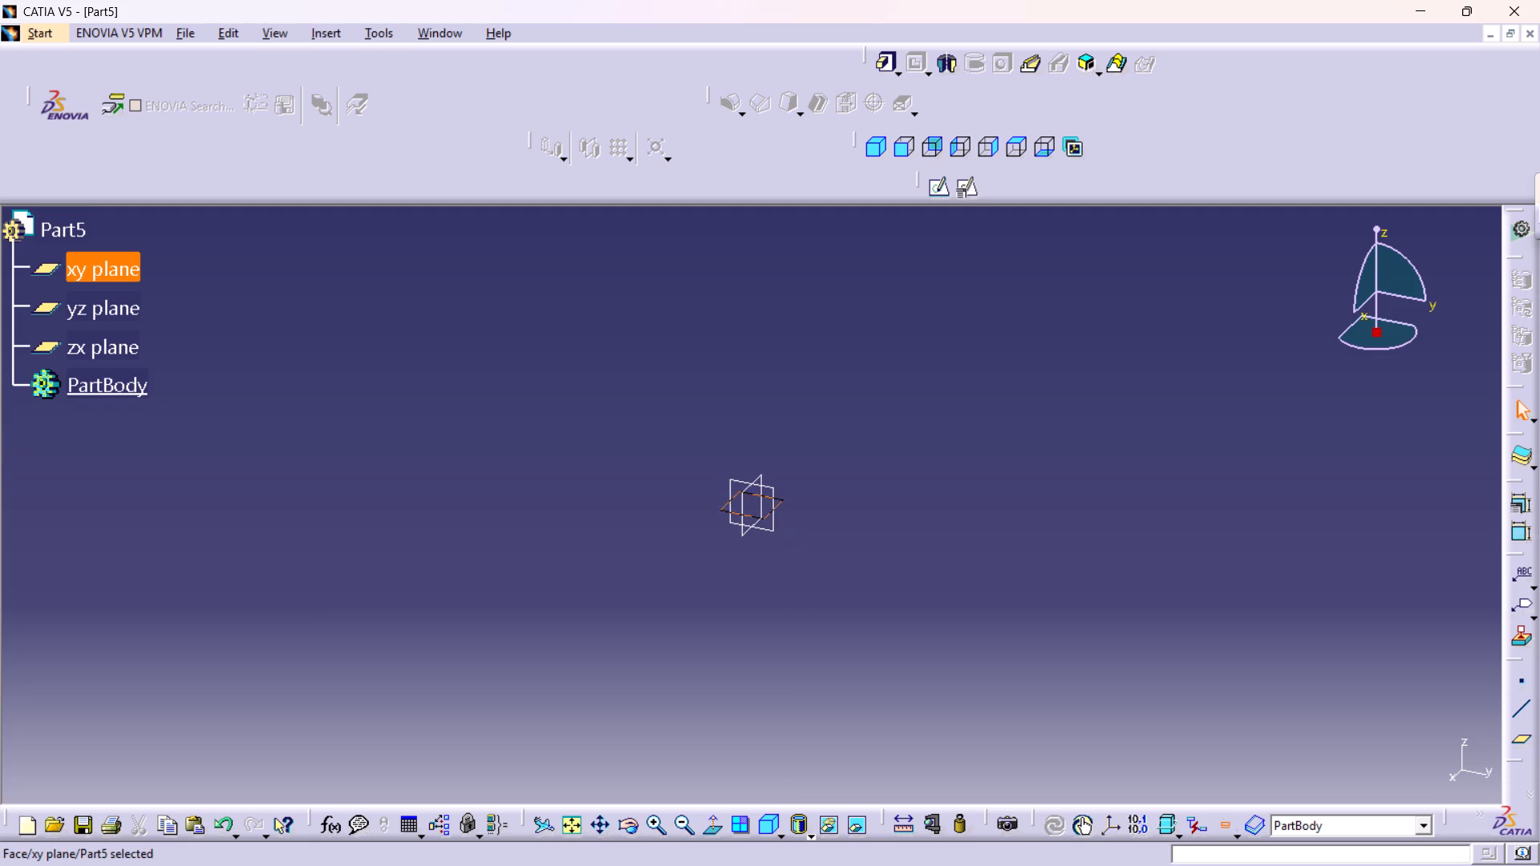
click(960, 194)
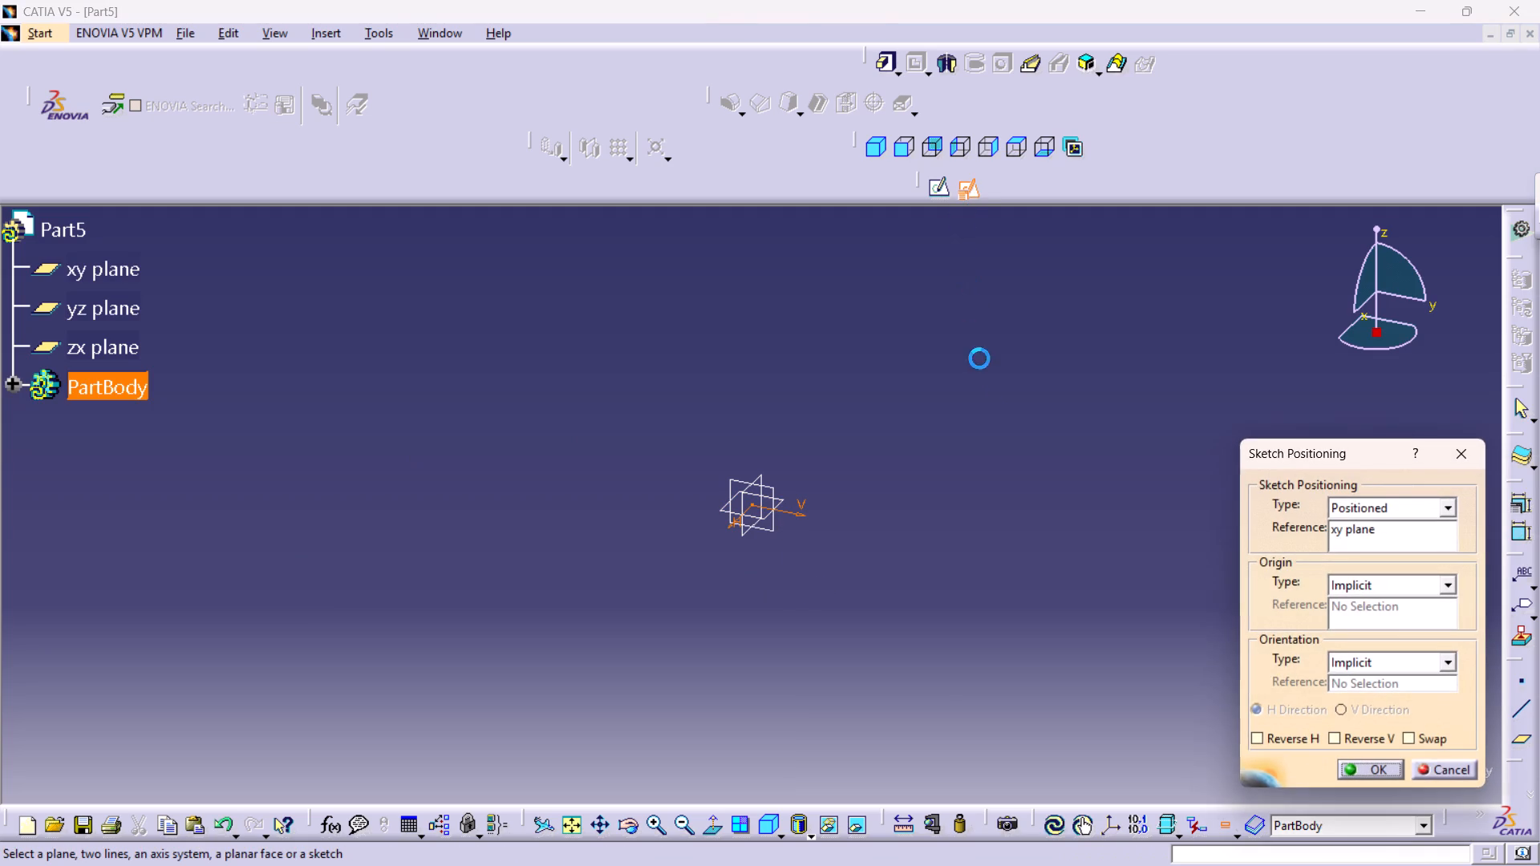
click(1407, 733)
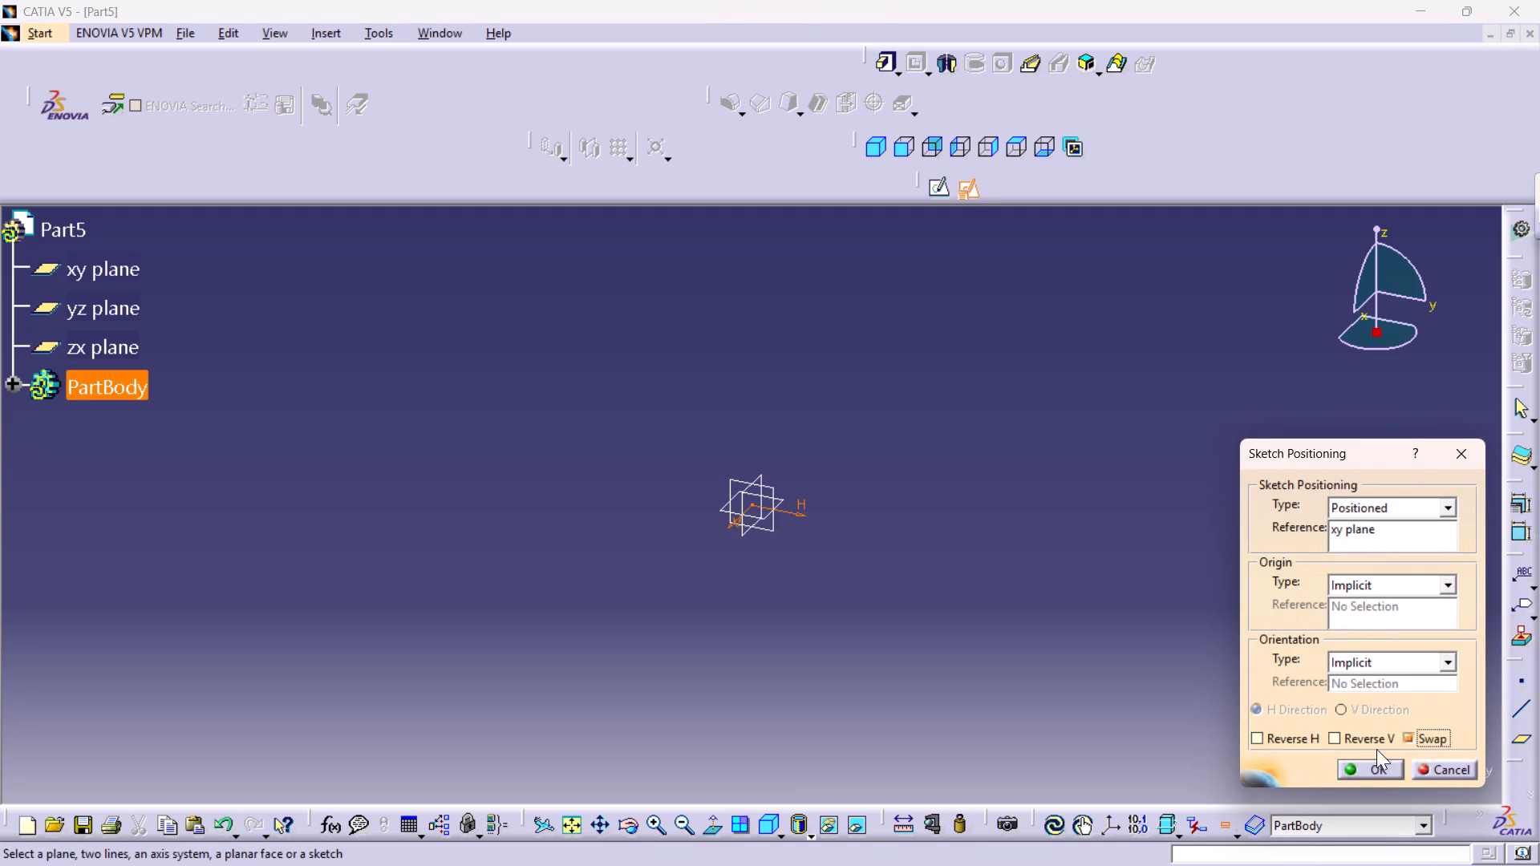
click(1347, 739)
click(1364, 770)
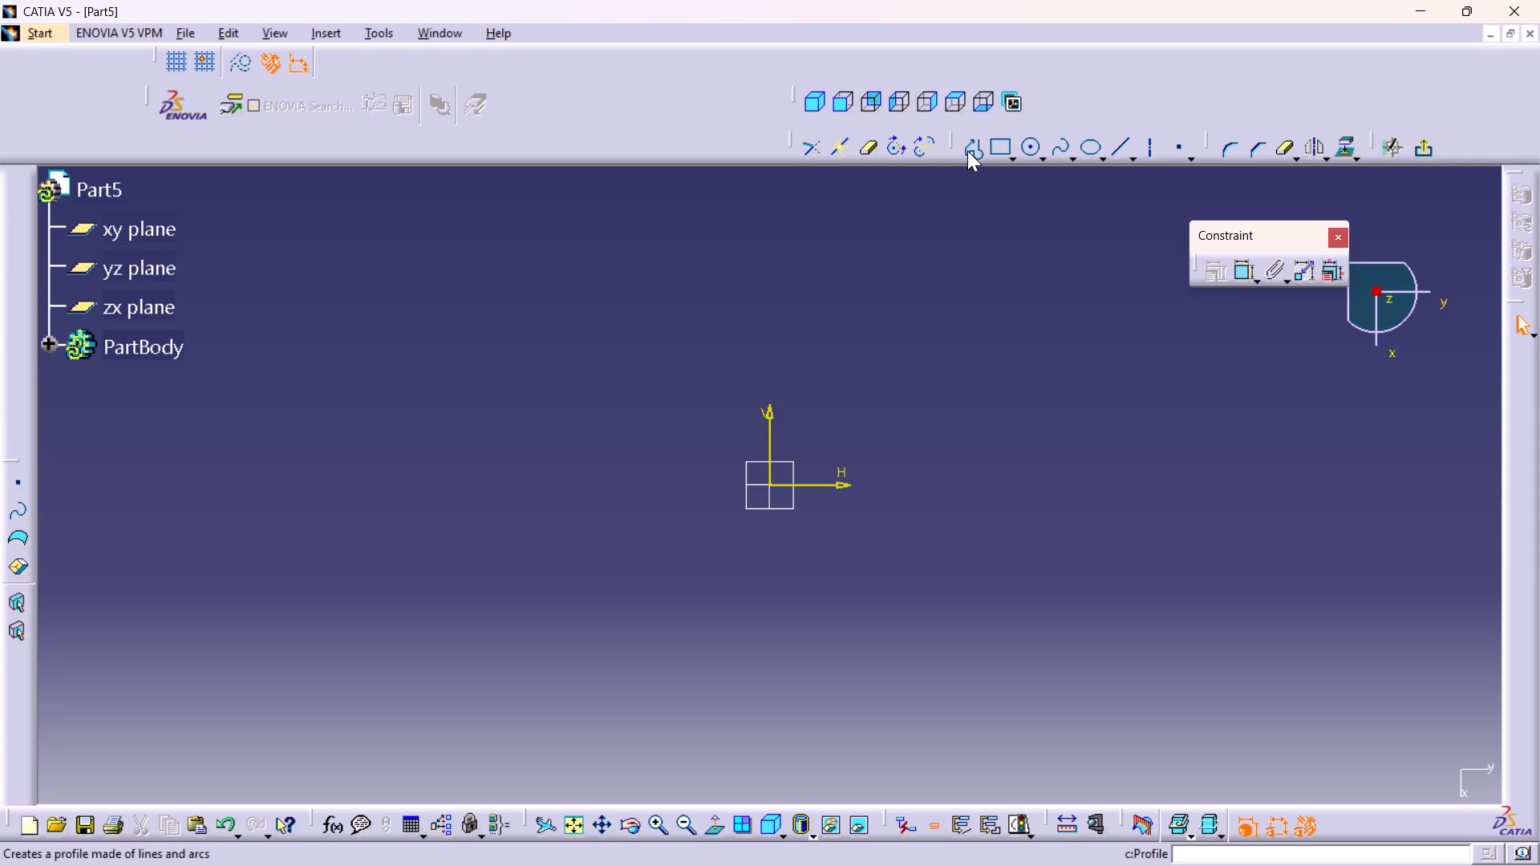
Sketch a centered rectangle at the origin, about 173 mm wide and 57 mm high.
double_click(999, 158)
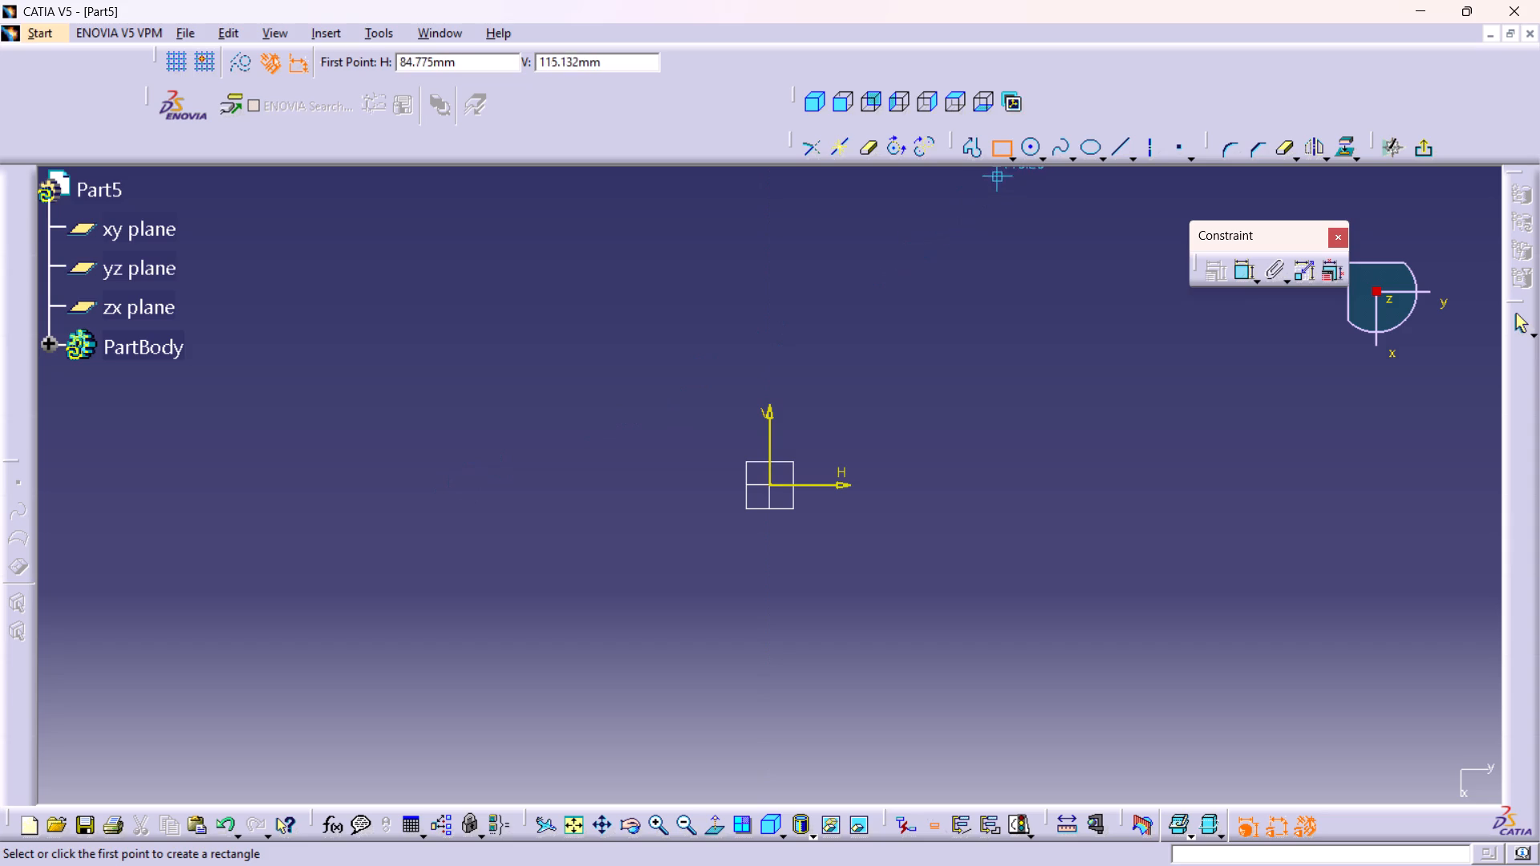
click(1011, 152)
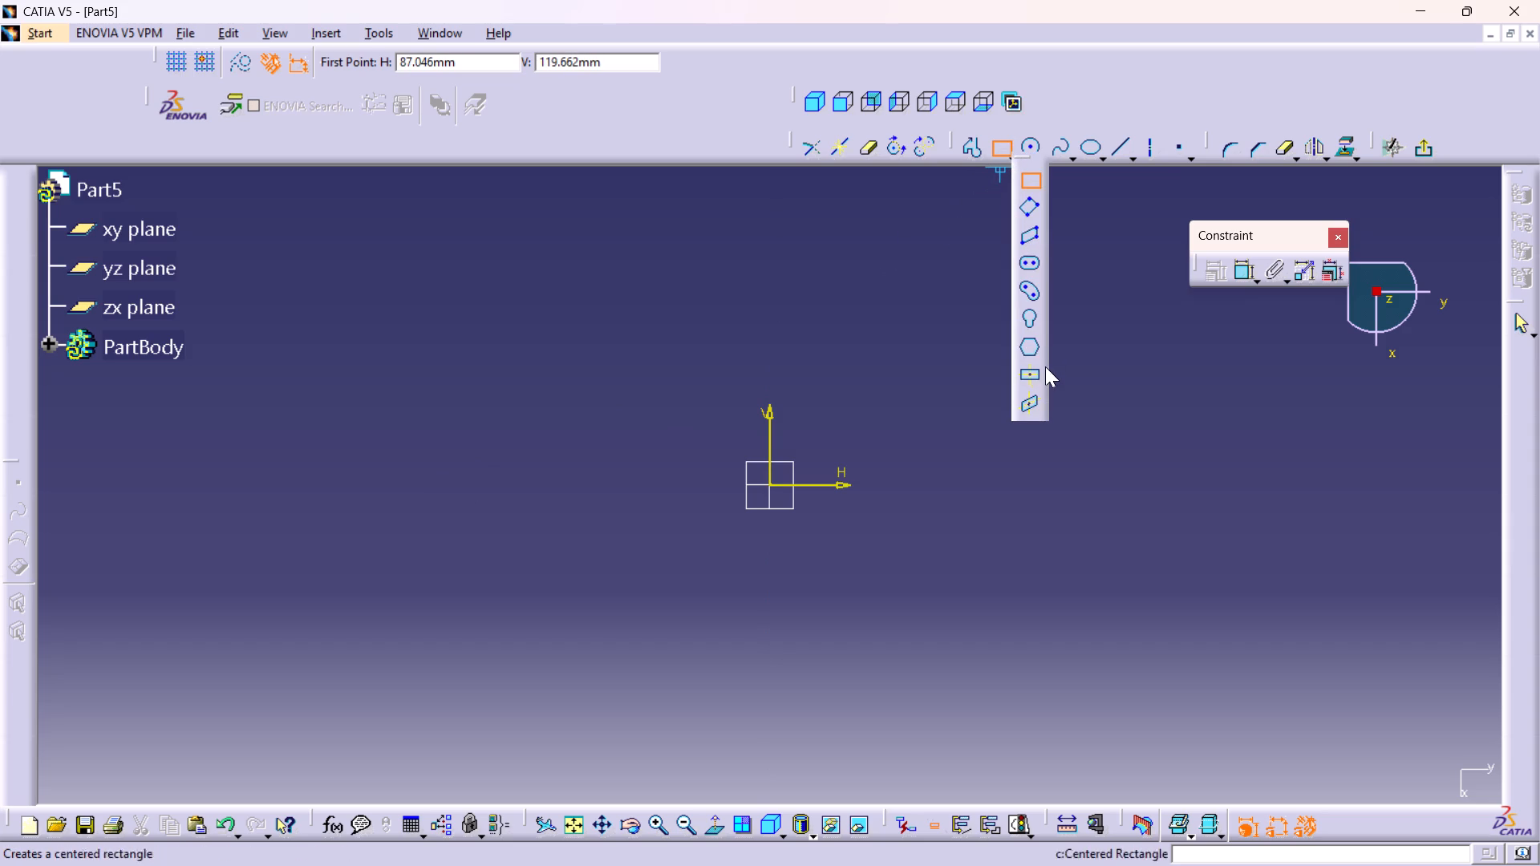
double_click(1028, 376)
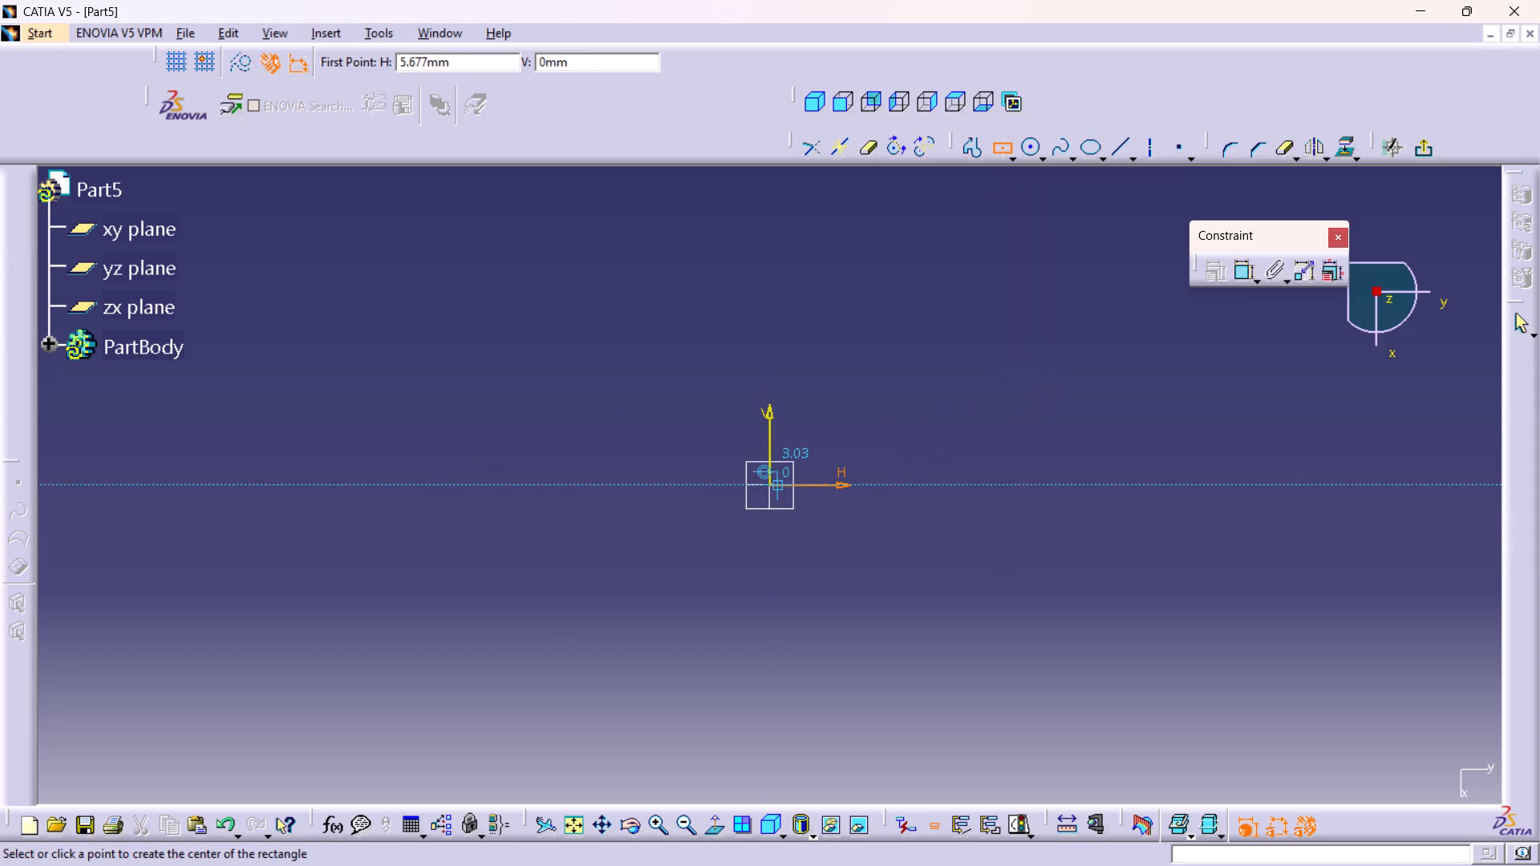
click(768, 487)
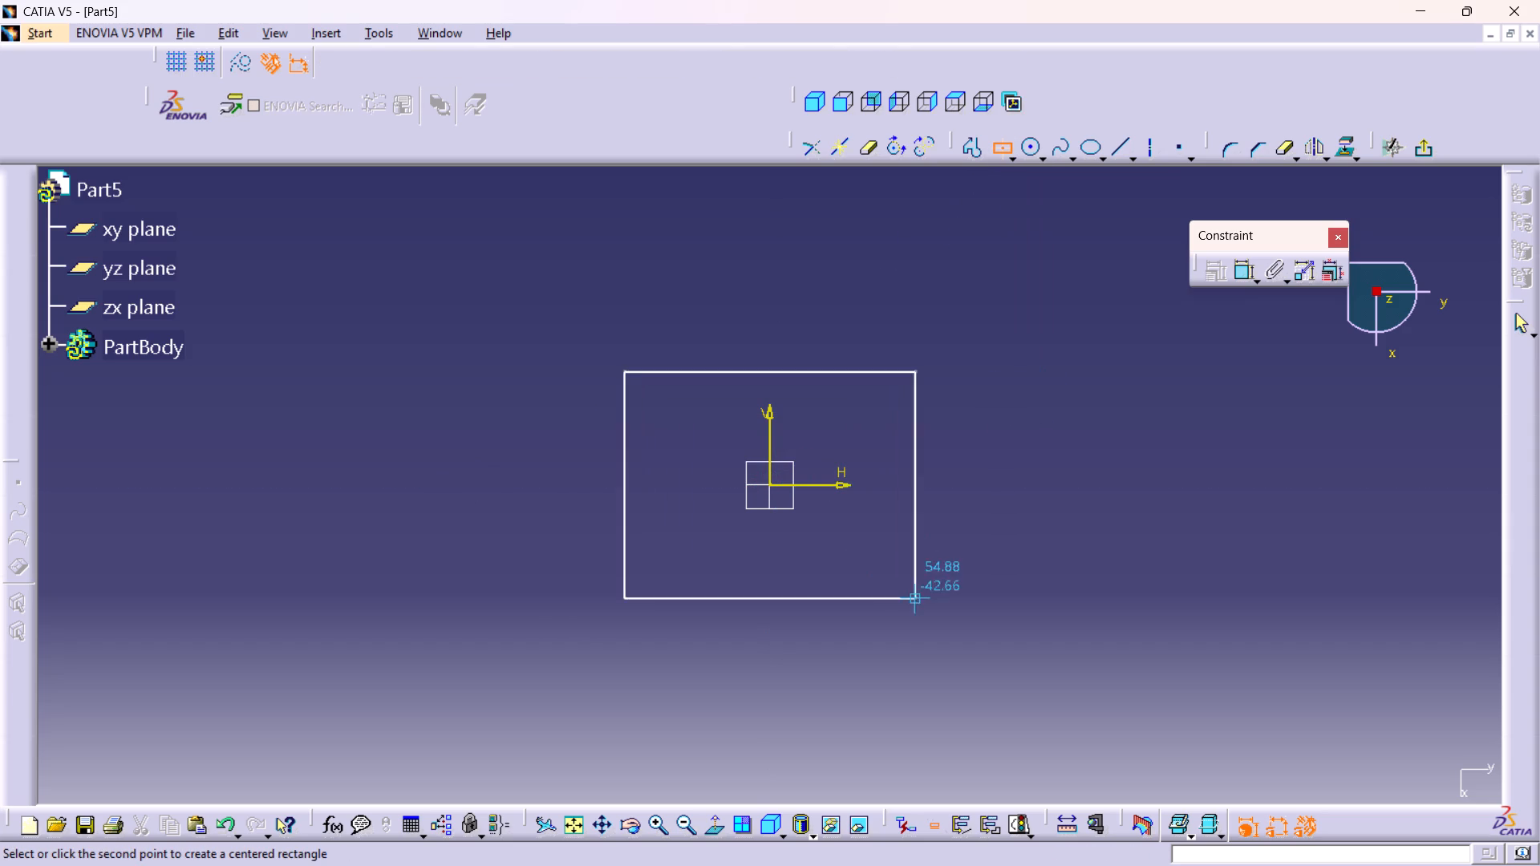
click(999, 561)
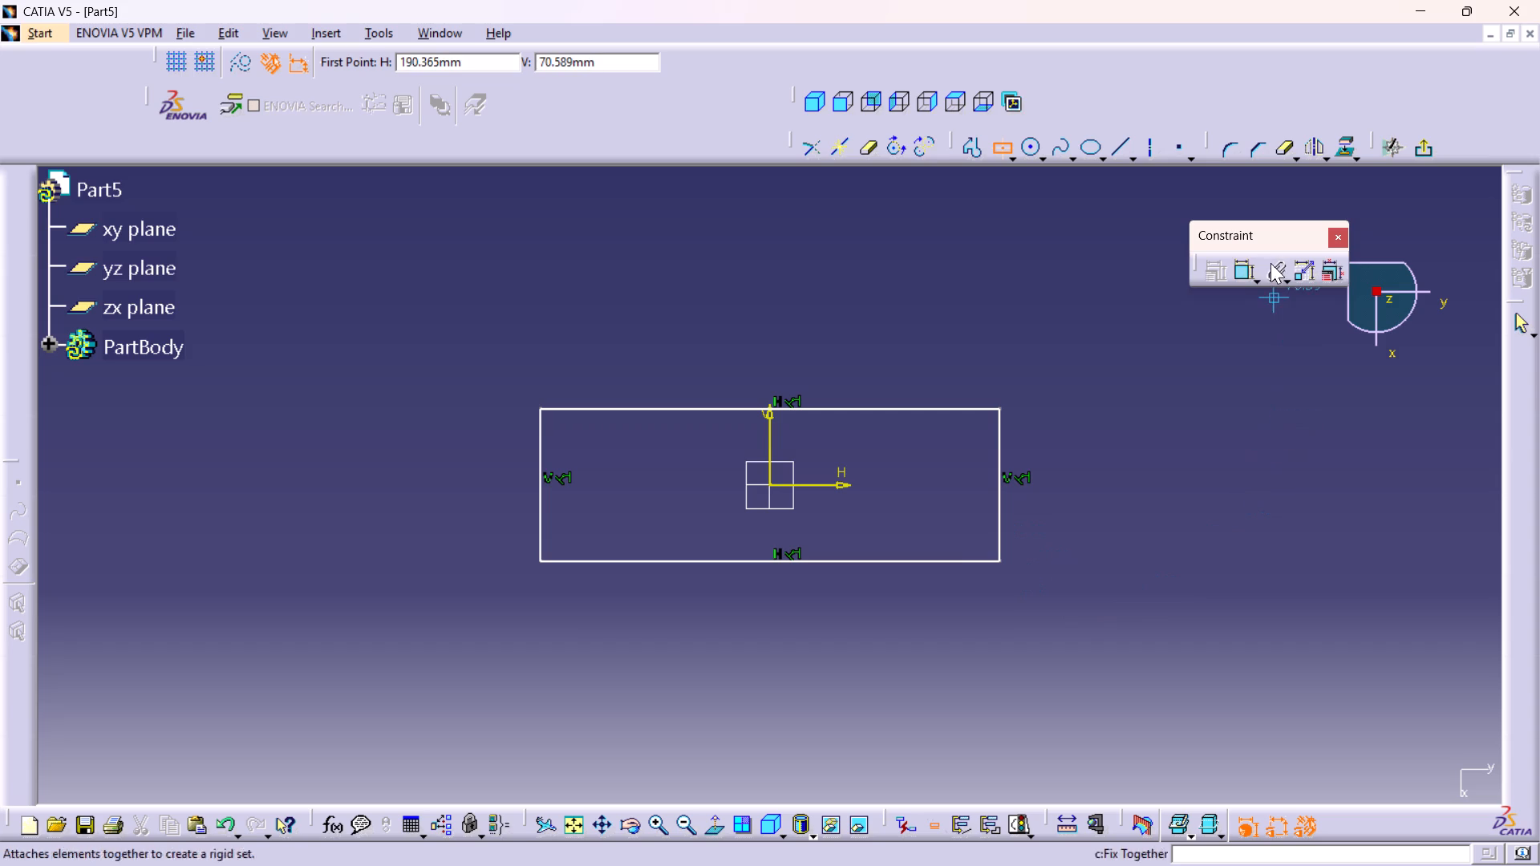
Dimension the rectangle's vertical side and set its height to 36 mm.
double_click(1240, 272)
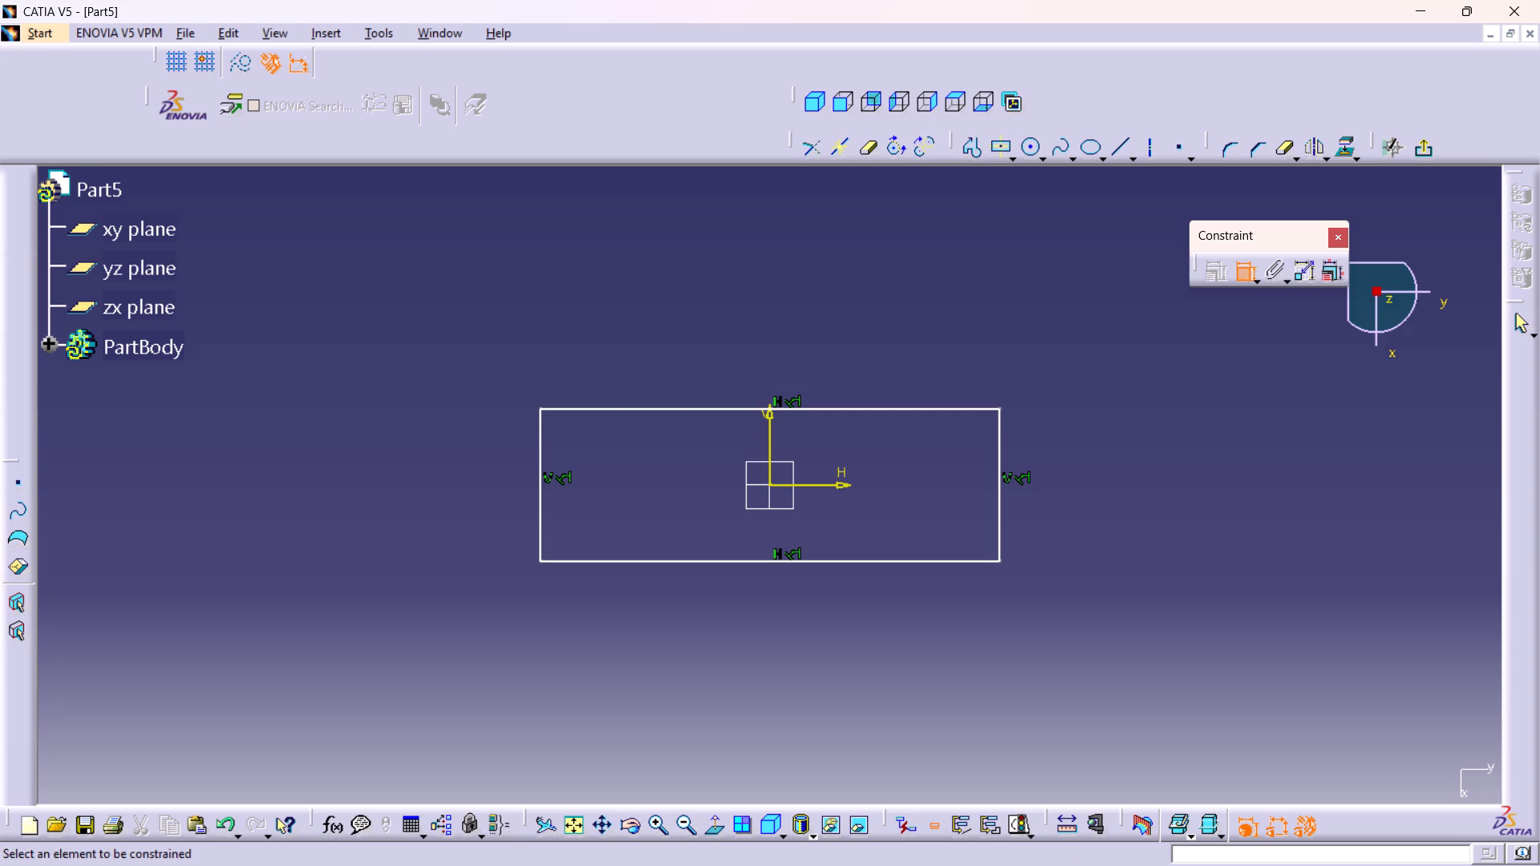
click(998, 521)
click(1112, 520)
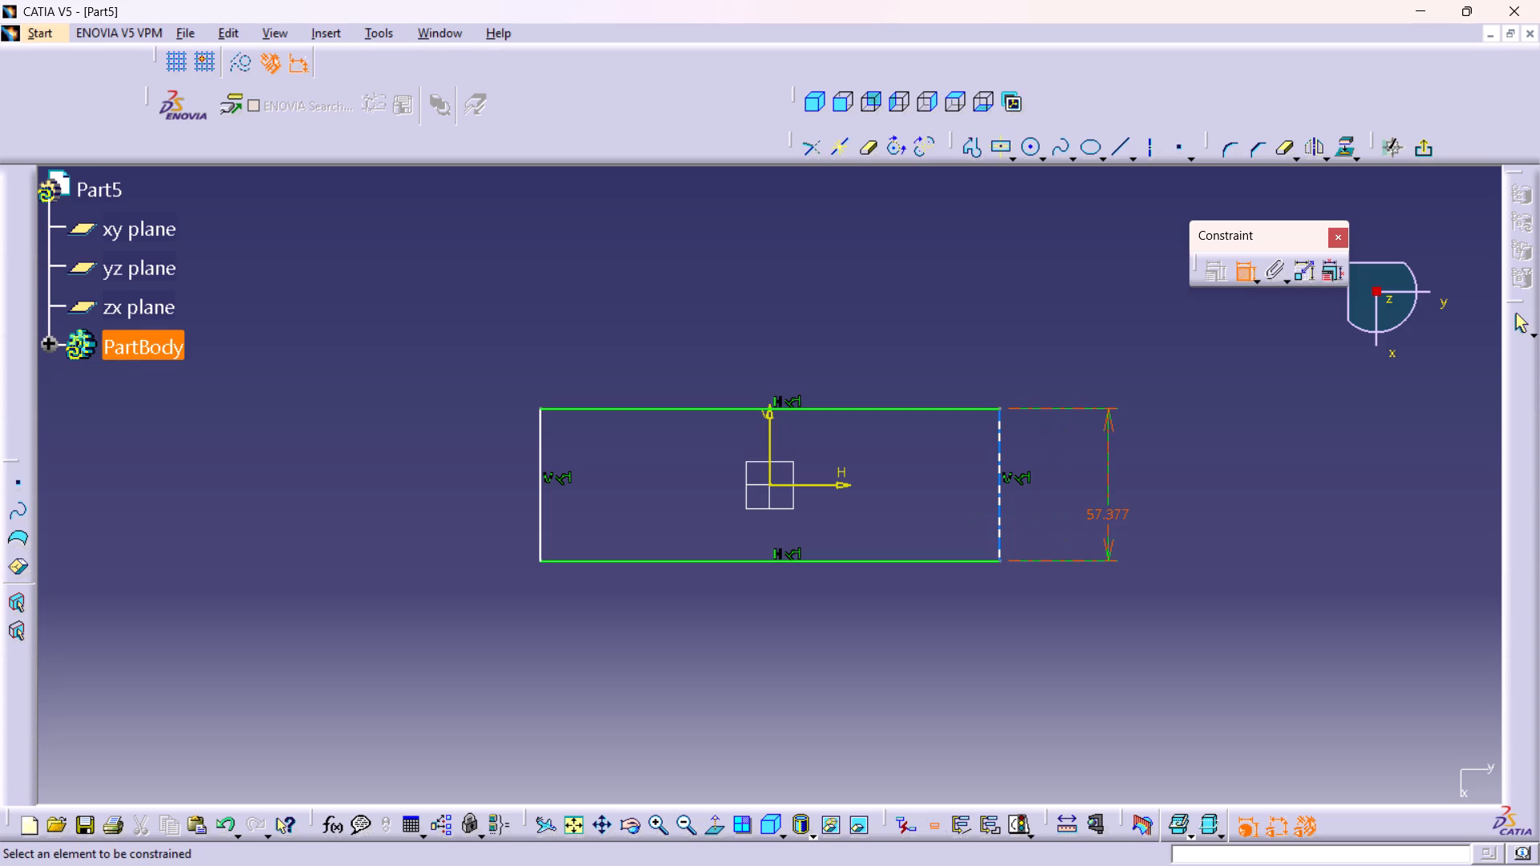
double_click(1108, 516)
text(18+18)
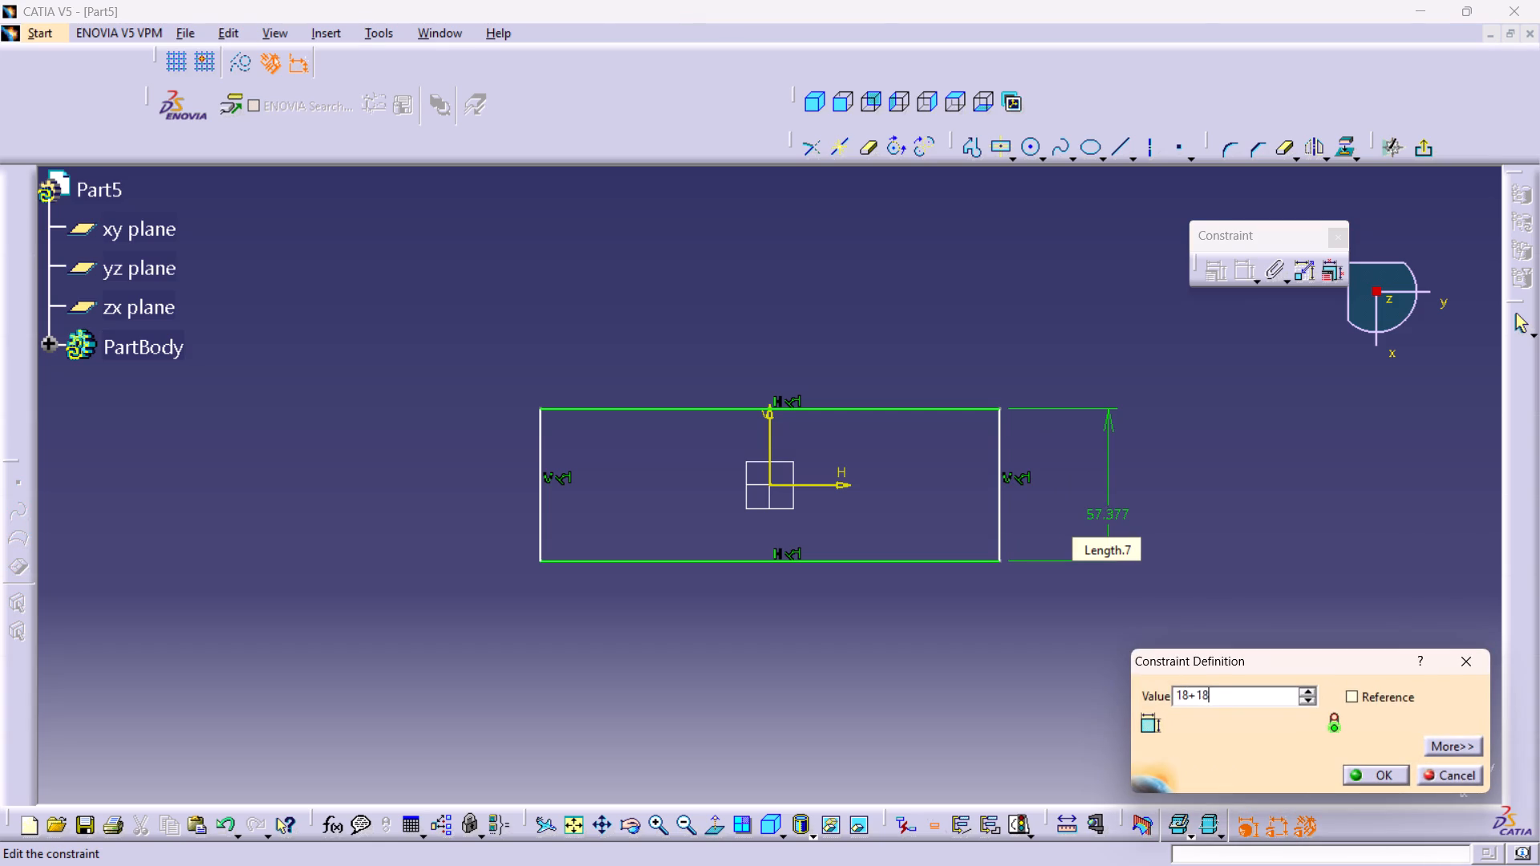
key(Return)
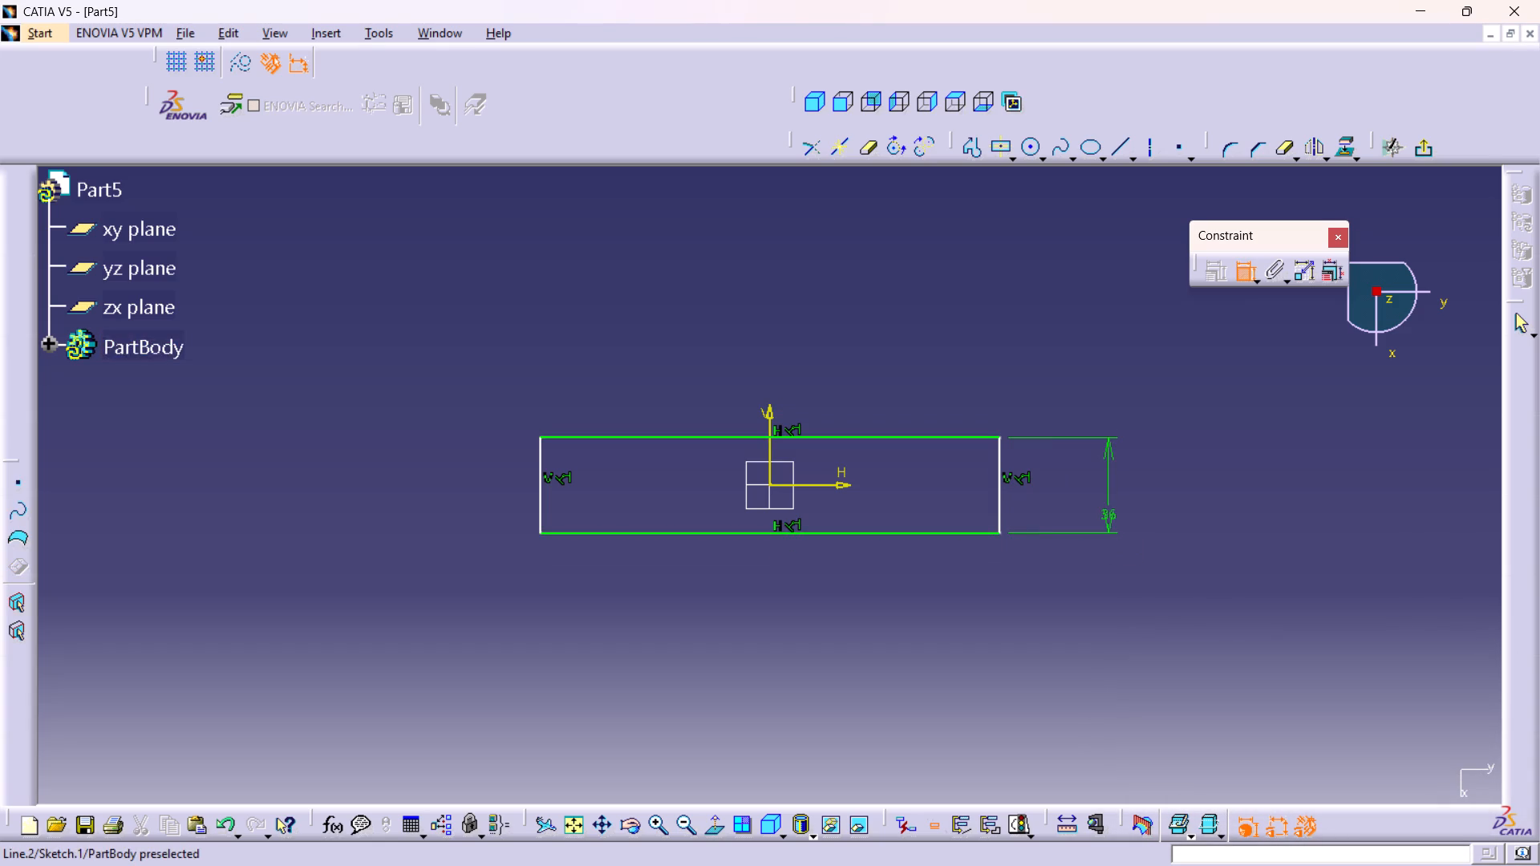
Dimension the rectangle's horizontal side and set its length to 82 mm.
click(886, 534)
click(758, 618)
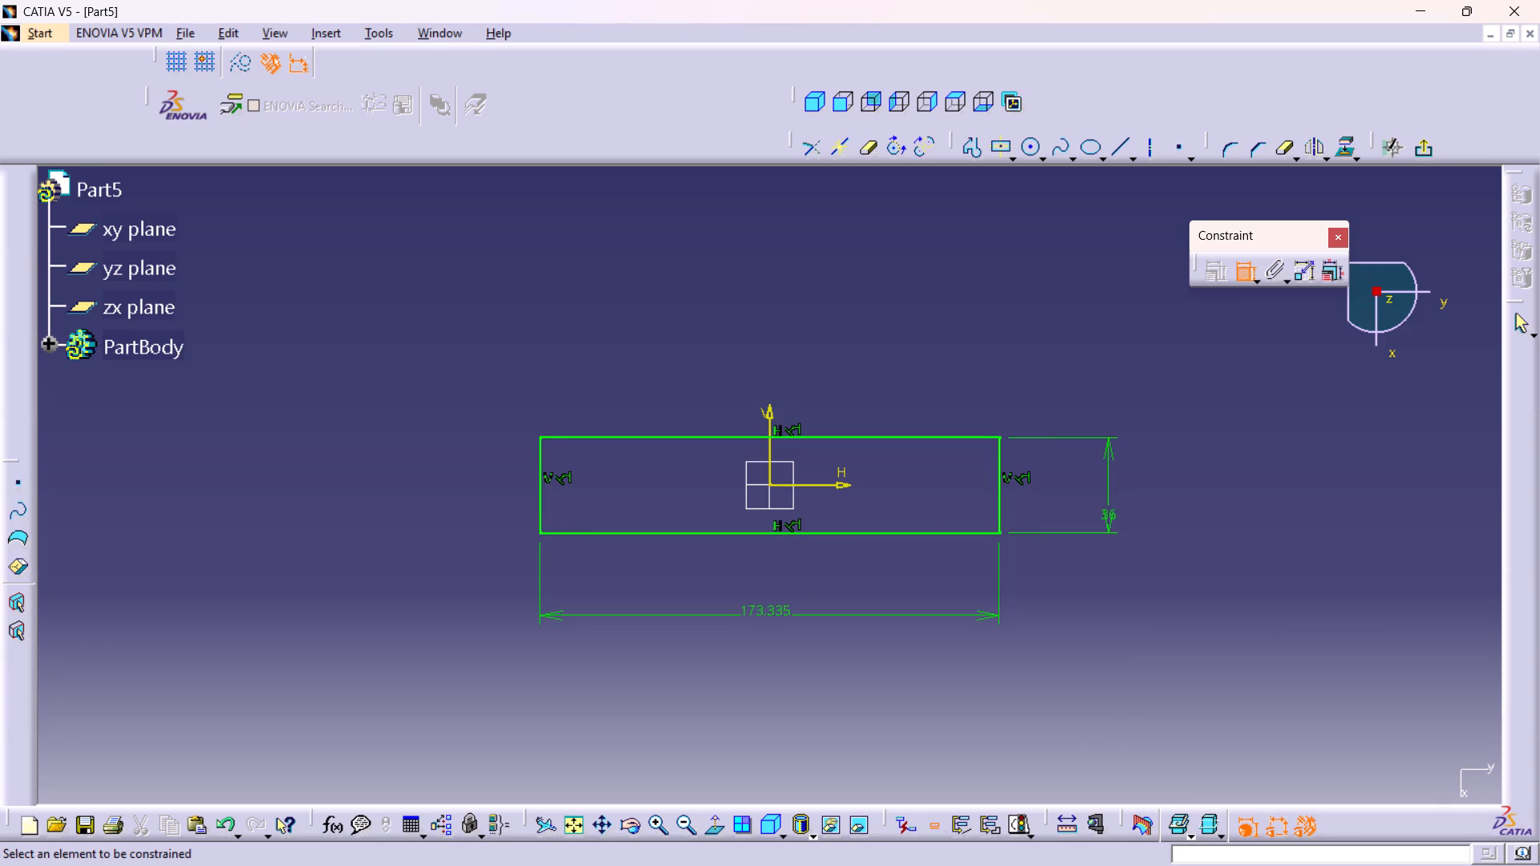
double_click(757, 610)
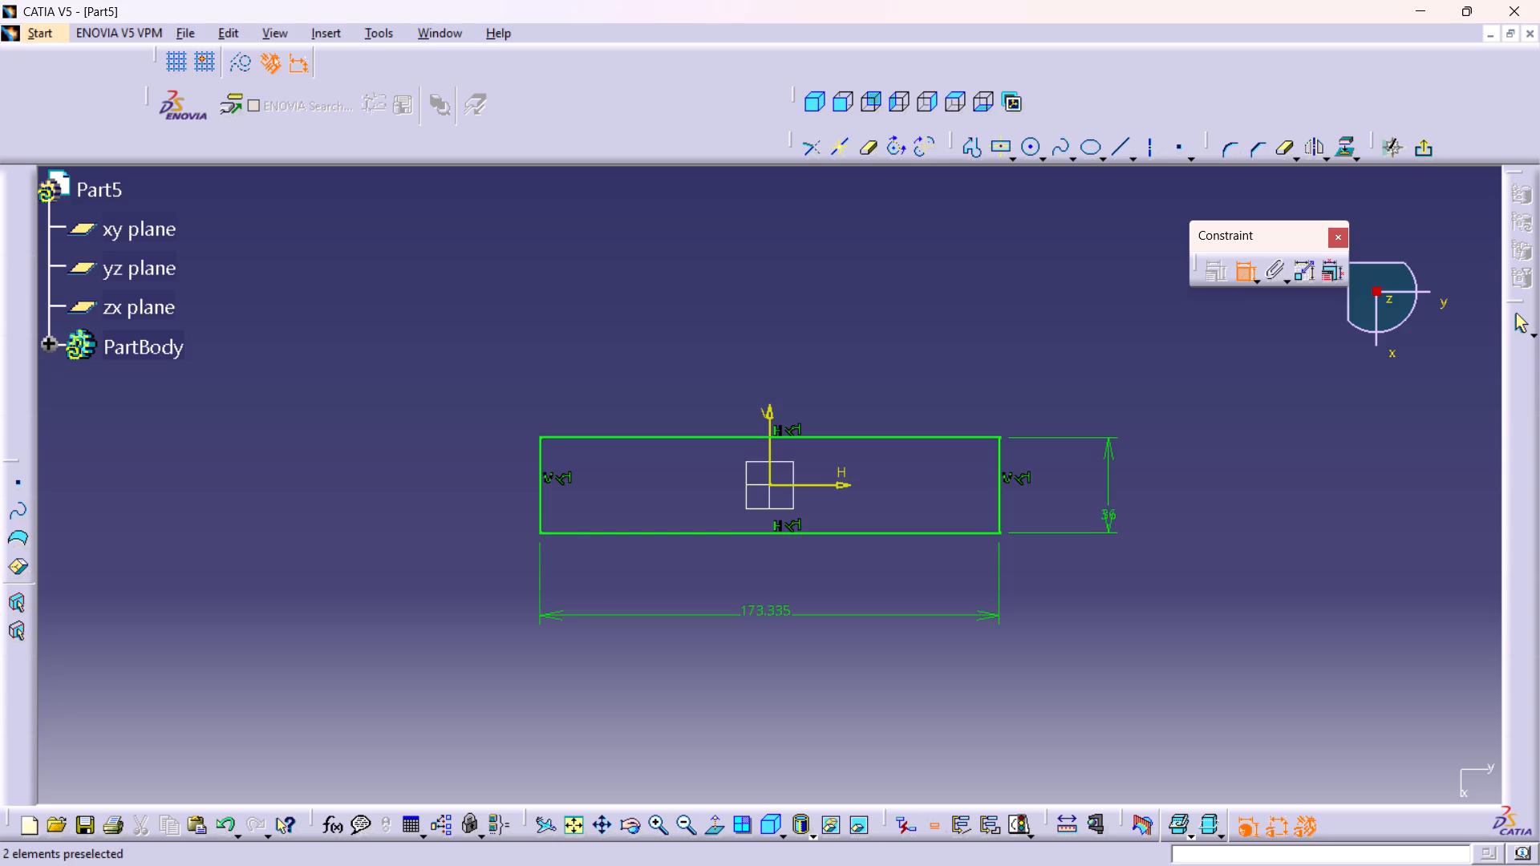
text(46+)
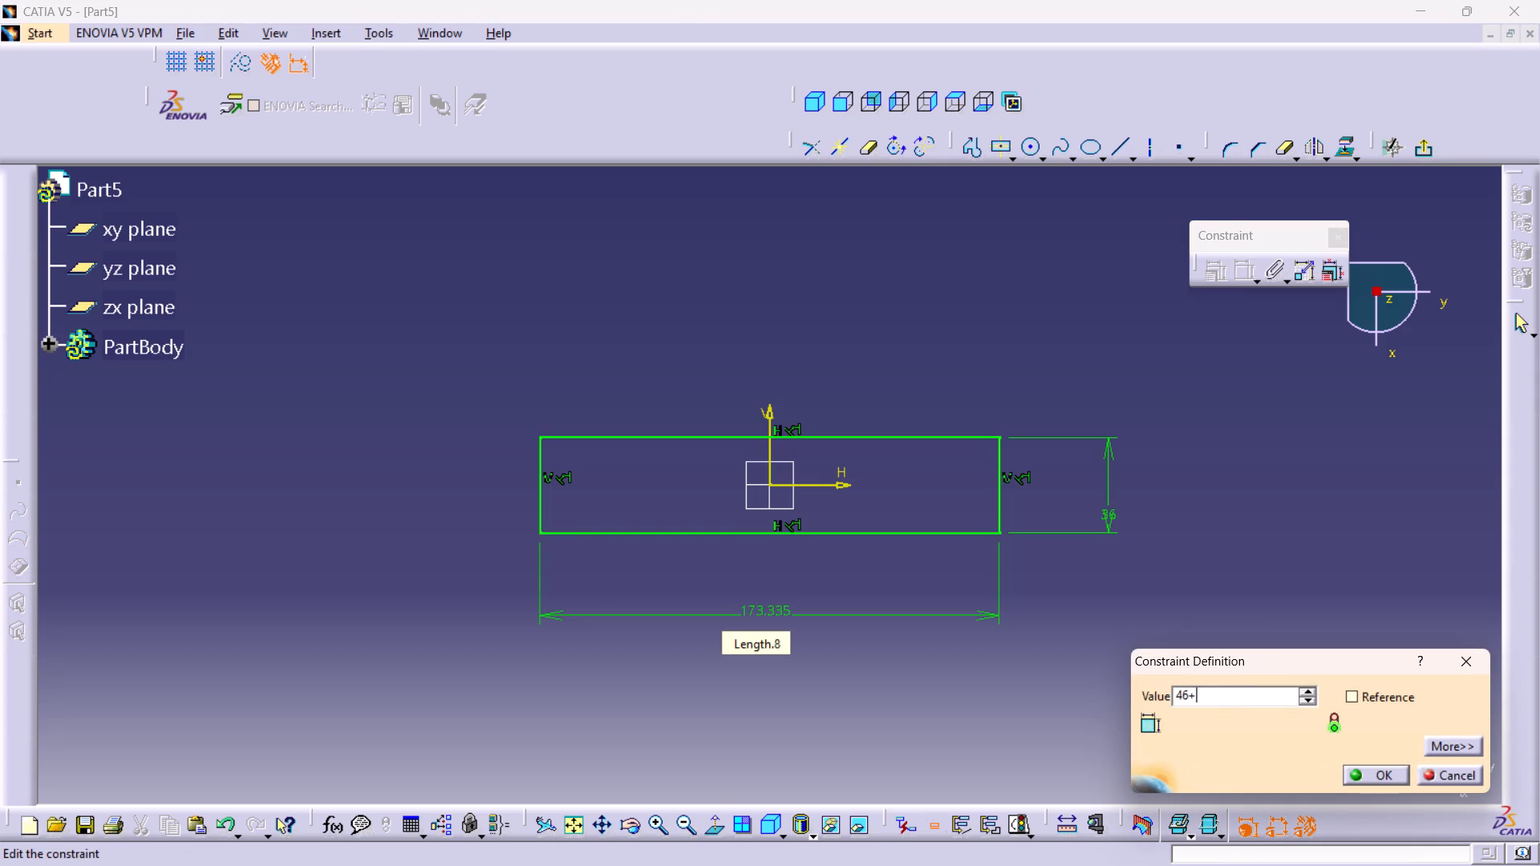
text(18)
key(plus)
text(18)
key(Return)
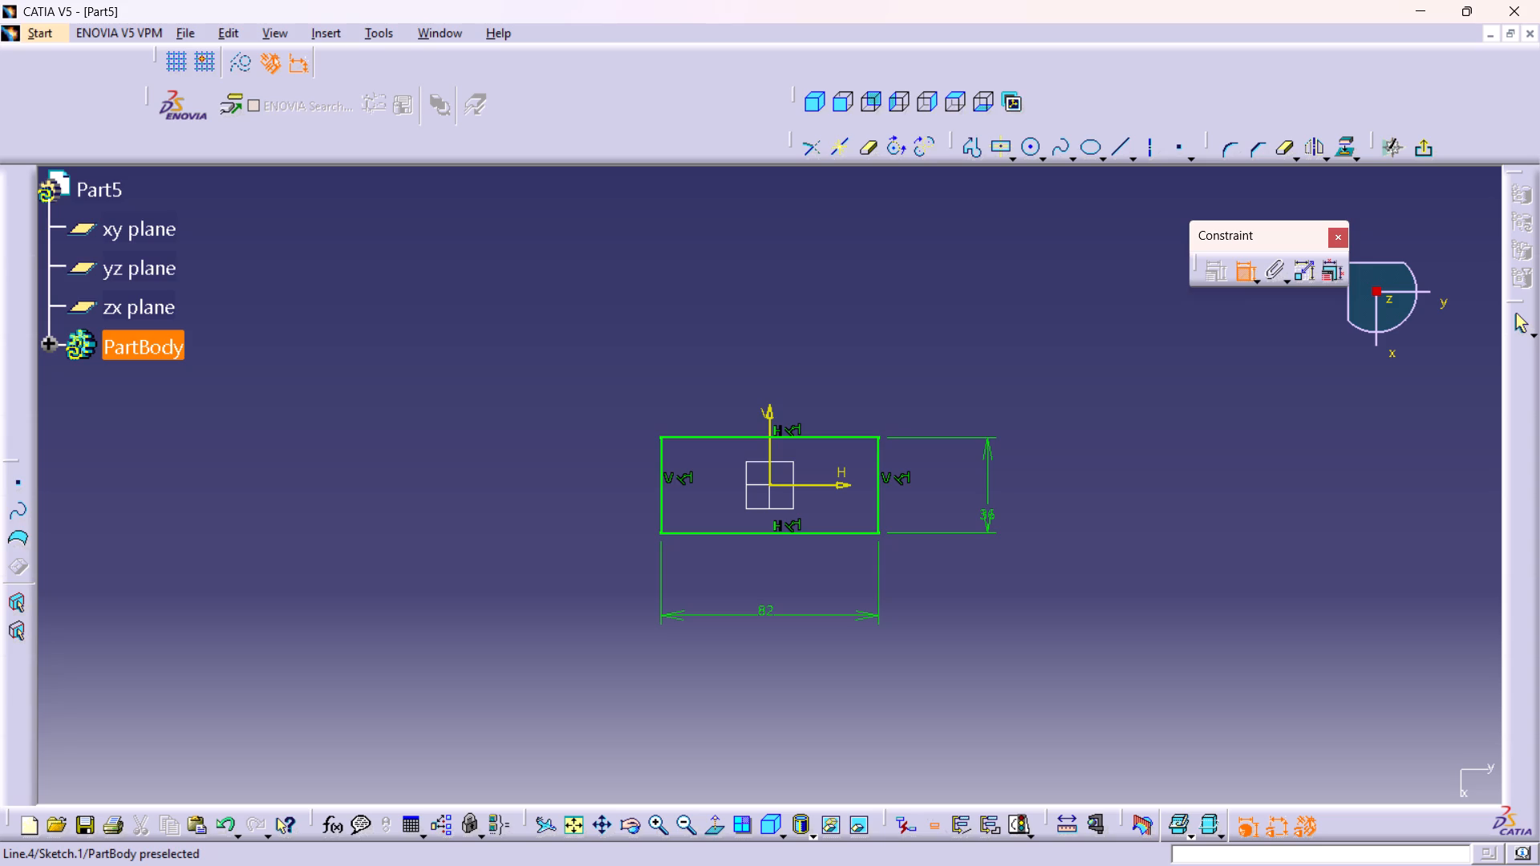
Sketch two circles about 19 mm in diameter inside the rectangle, centered on the H axis on either side of the origin.
middle_drag(780, 576, 780, 578)
right_click(780, 578)
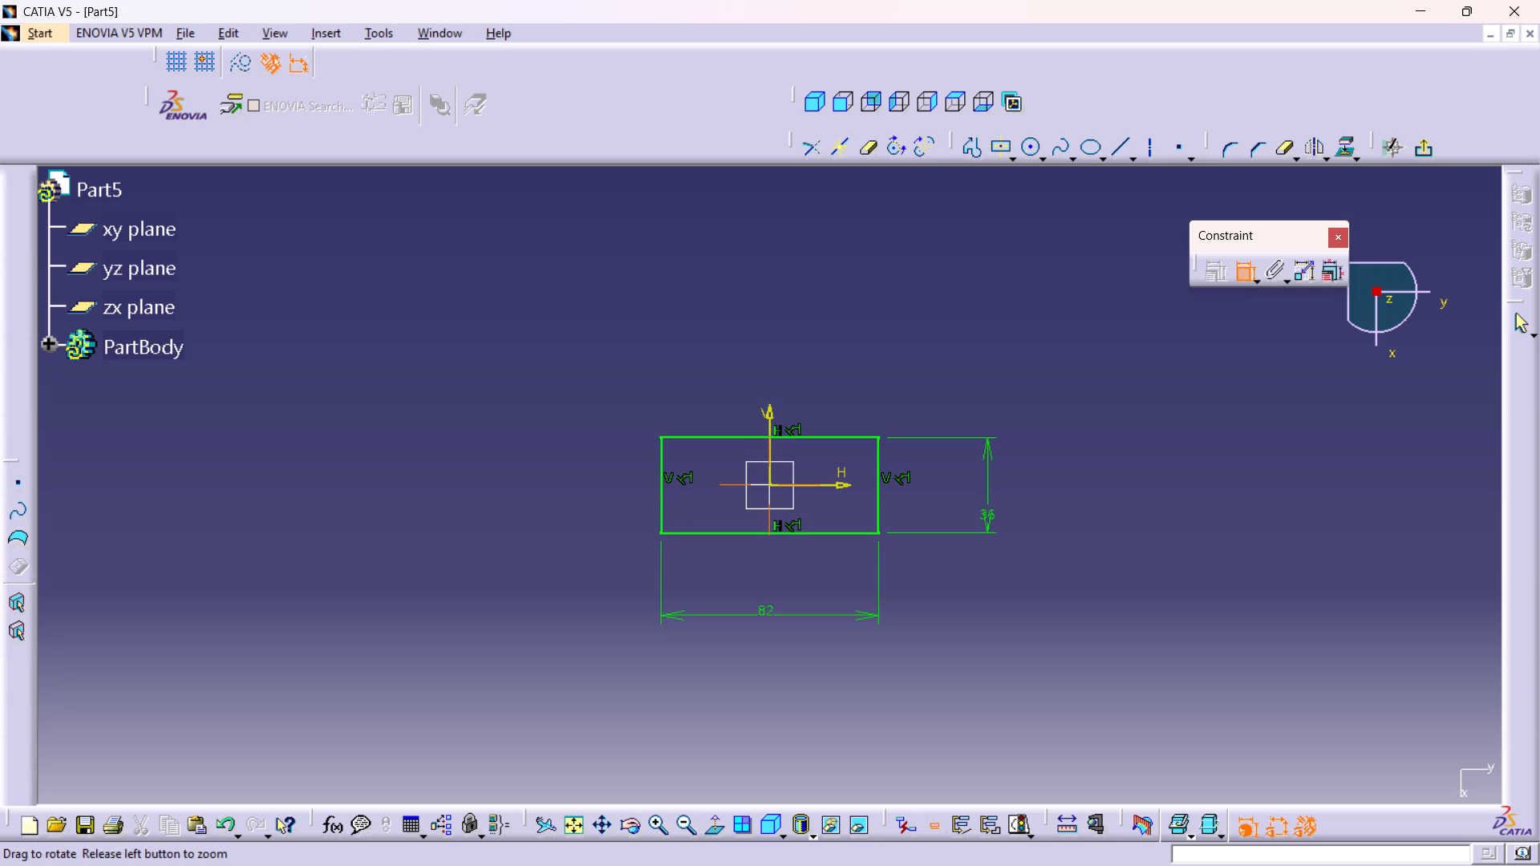
middle_drag(780, 578, 766, 516)
middle_drag(775, 590, 758, 515)
right_click(775, 591)
middle_drag(783, 516, 763, 573)
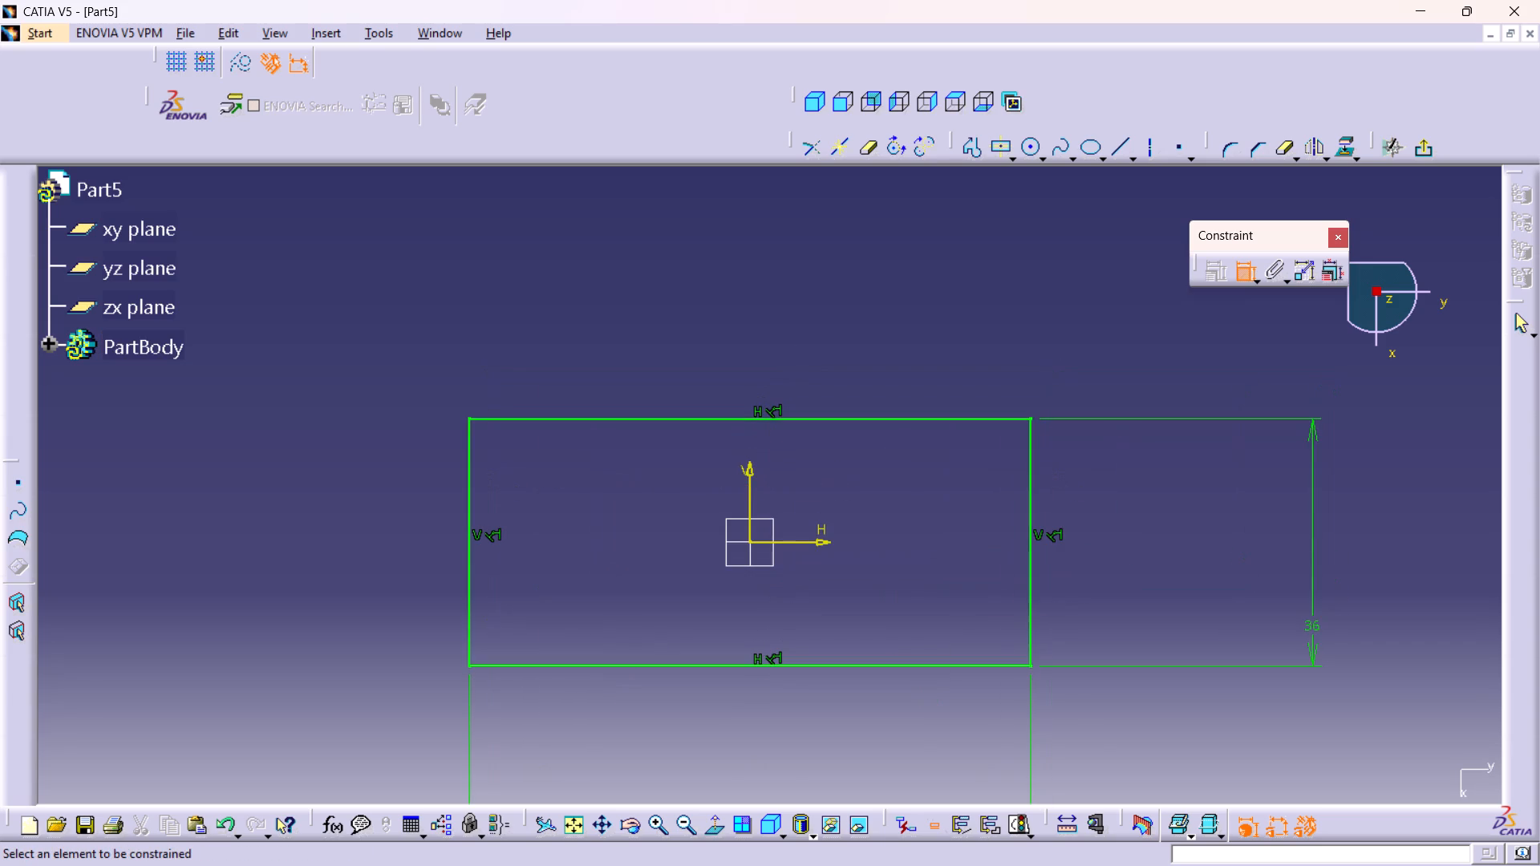
double_click(1027, 144)
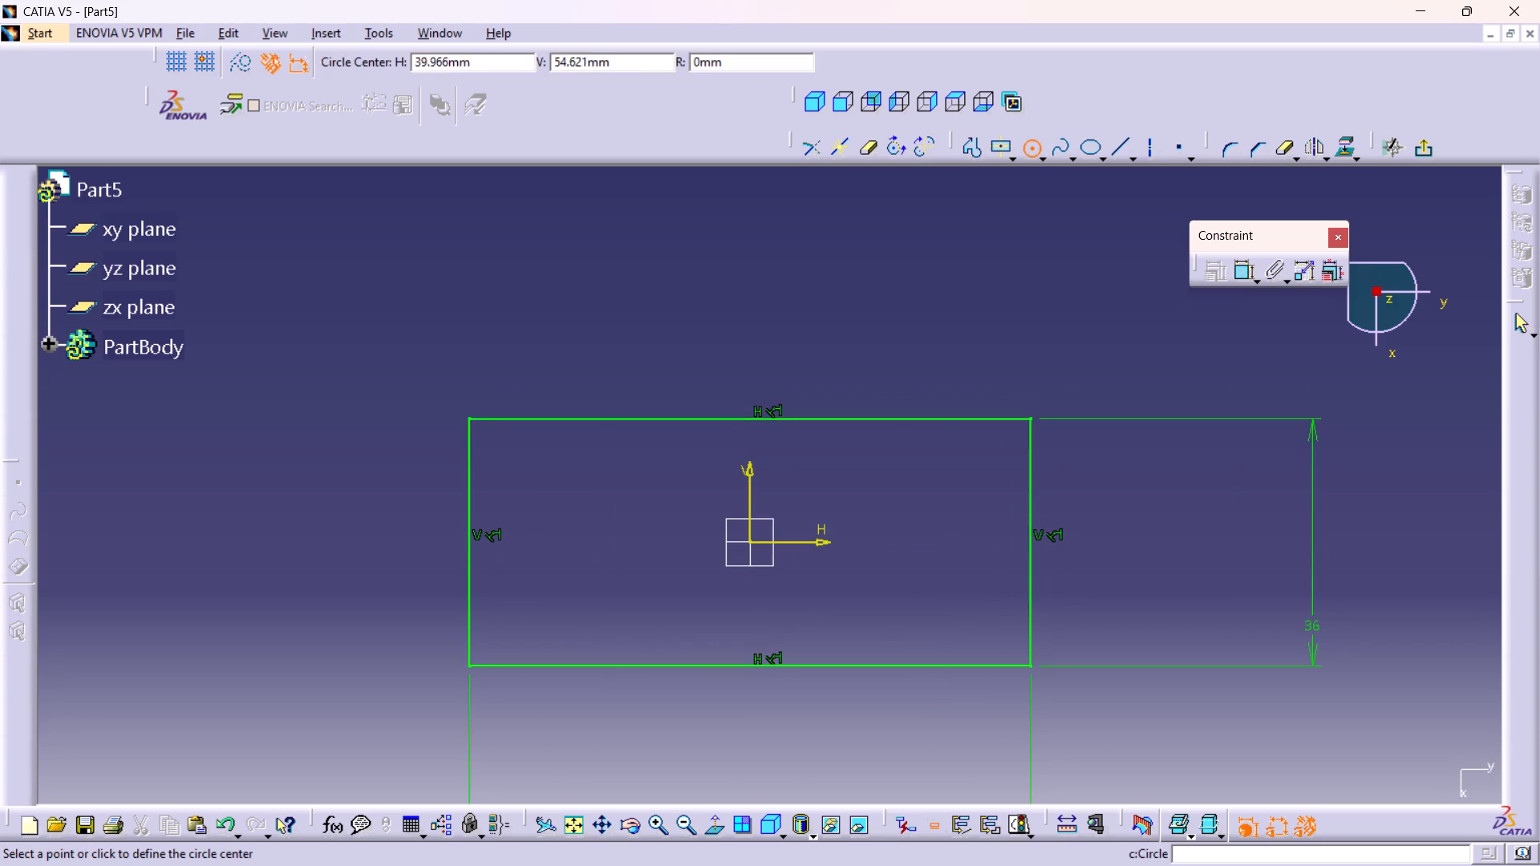
drag(564, 543, 571, 547)
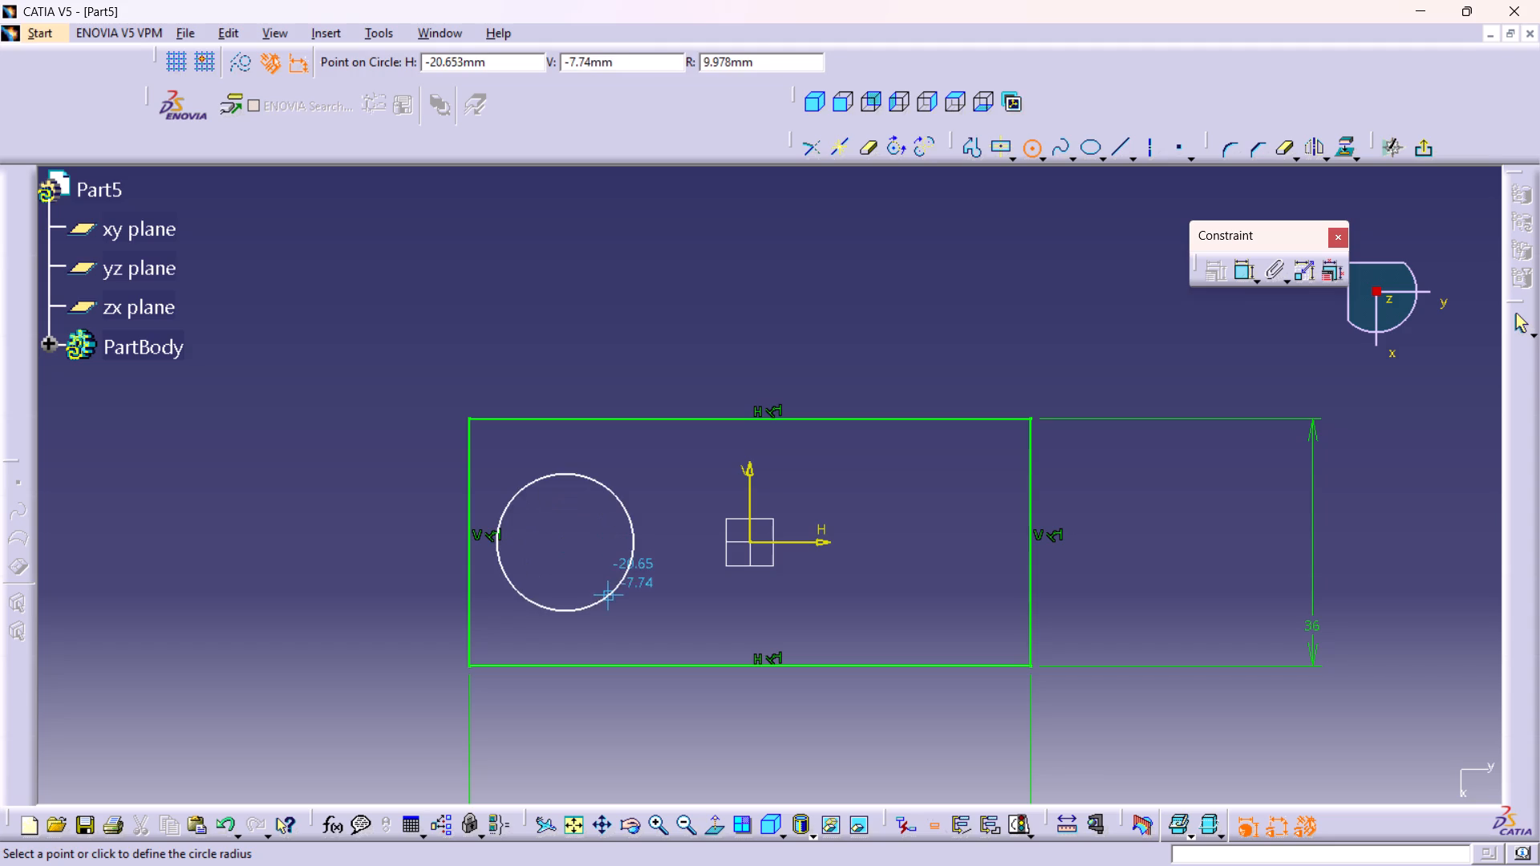
click(609, 590)
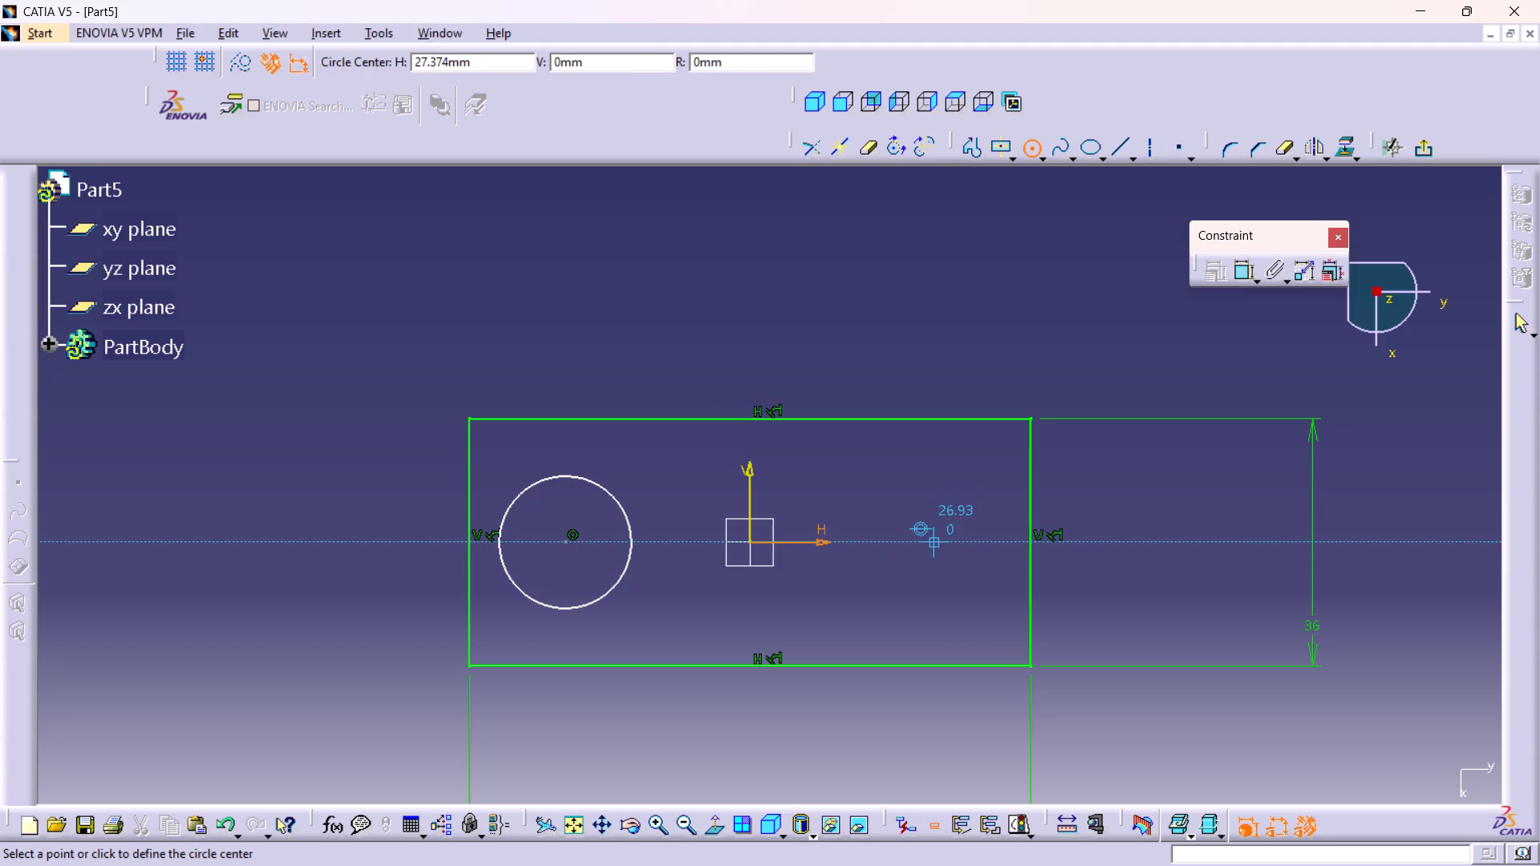
click(910, 540)
click(930, 606)
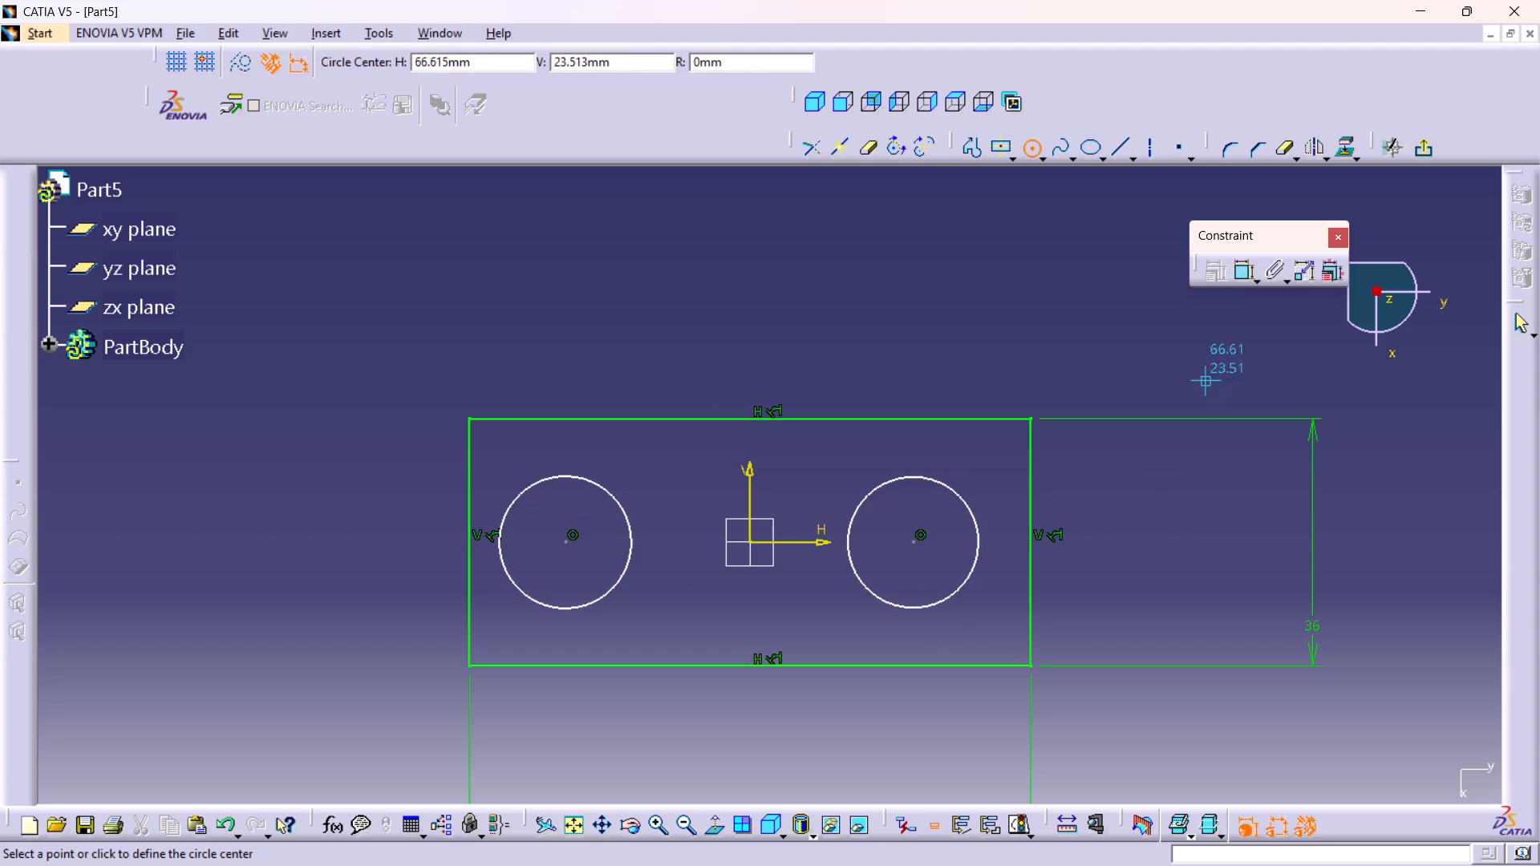
Add a diameter dimension to each of the two circles, placing them outside the rectangle.
click(1244, 271)
drag(1244, 271, 1244, 280)
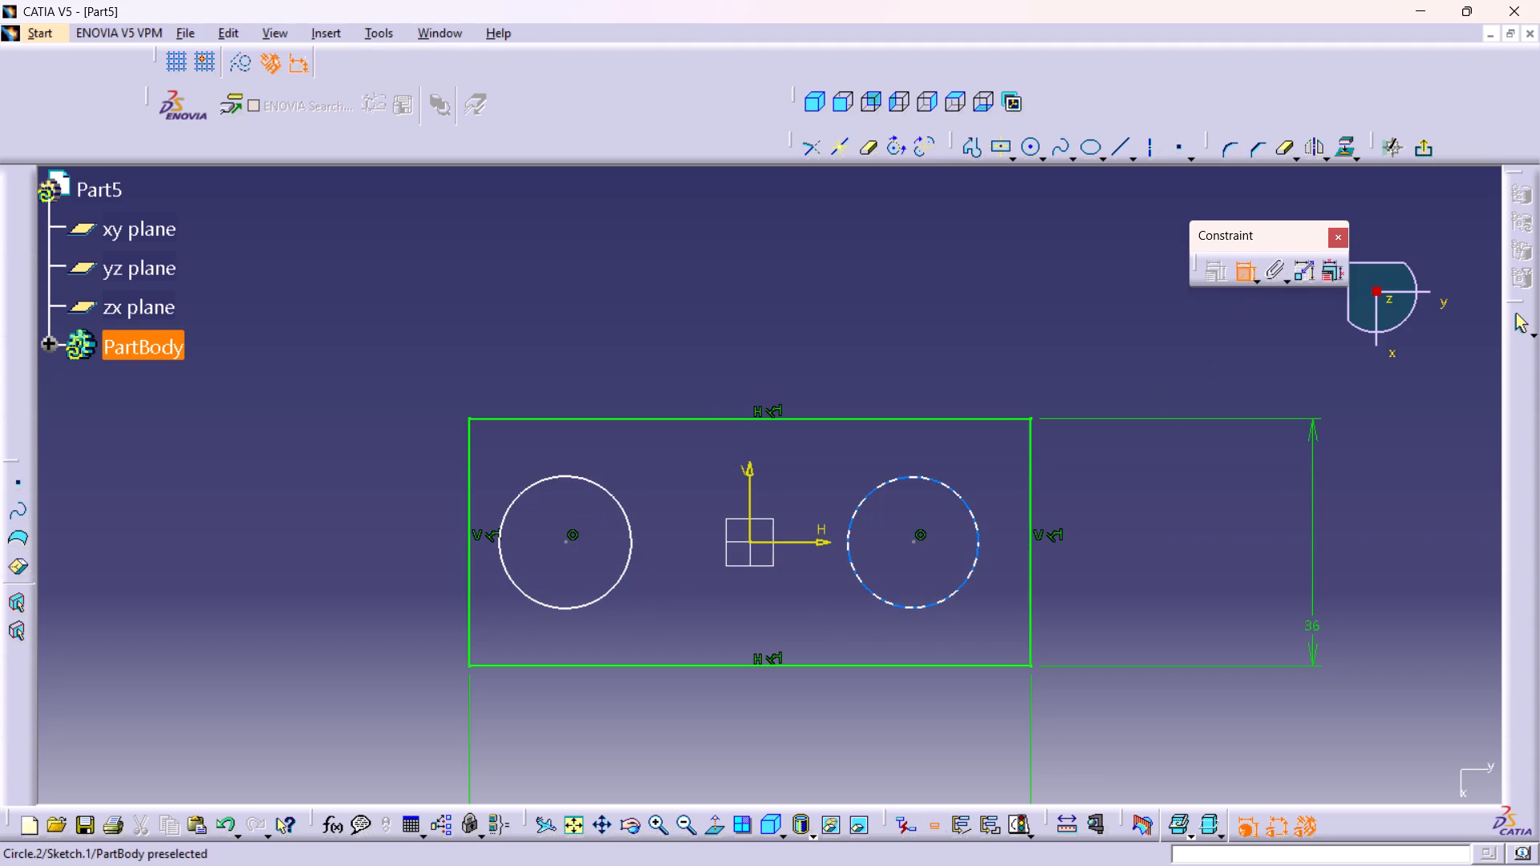
drag(962, 582, 971, 587)
click(1102, 580)
click(509, 571)
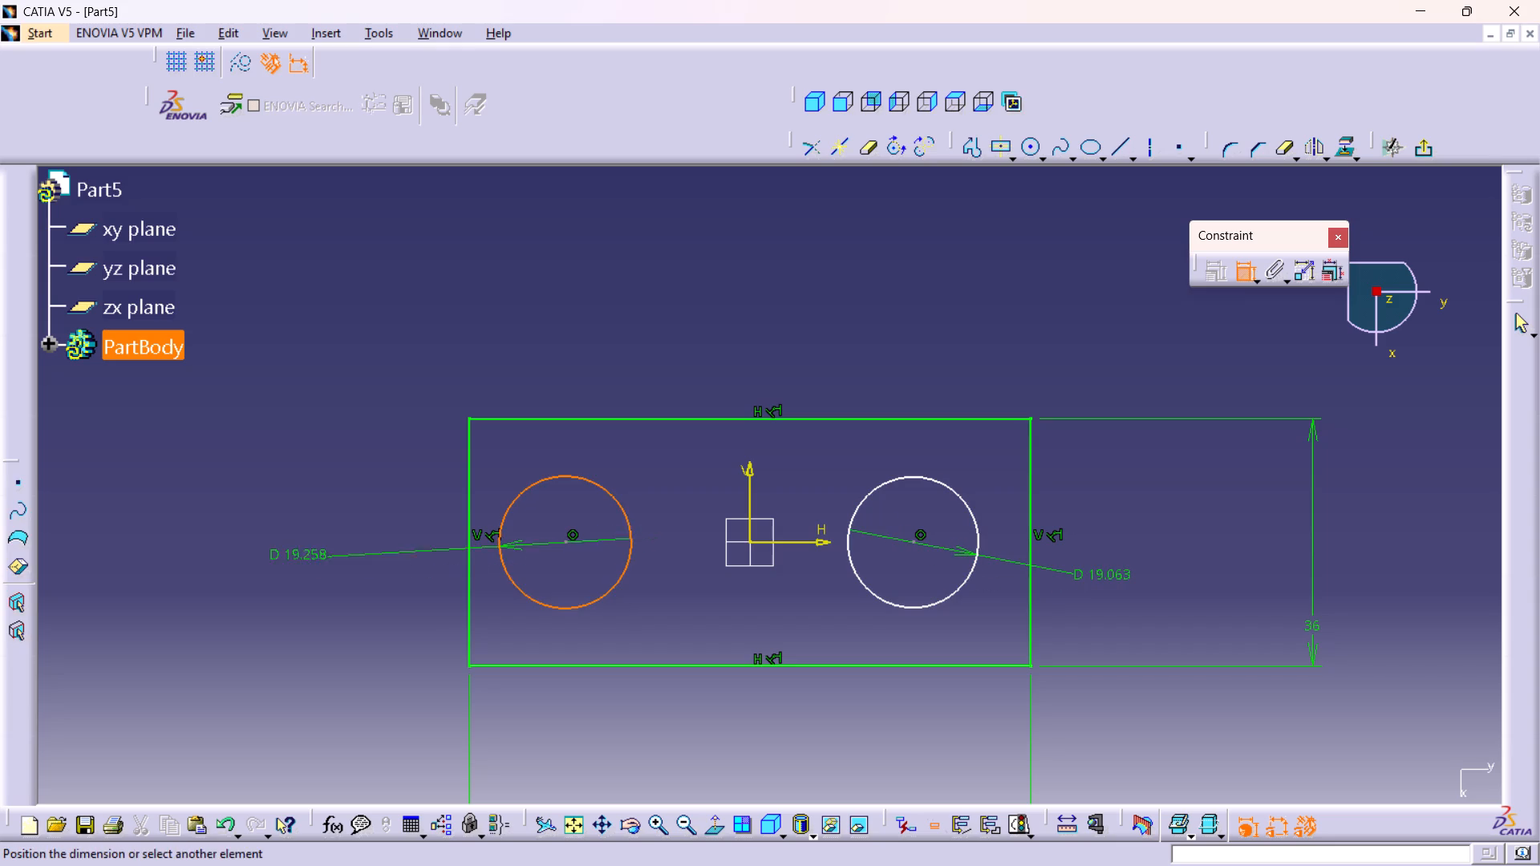
click(282, 555)
Dimension the distance between the two circle centers and set it to 46 mm.
click(566, 540)
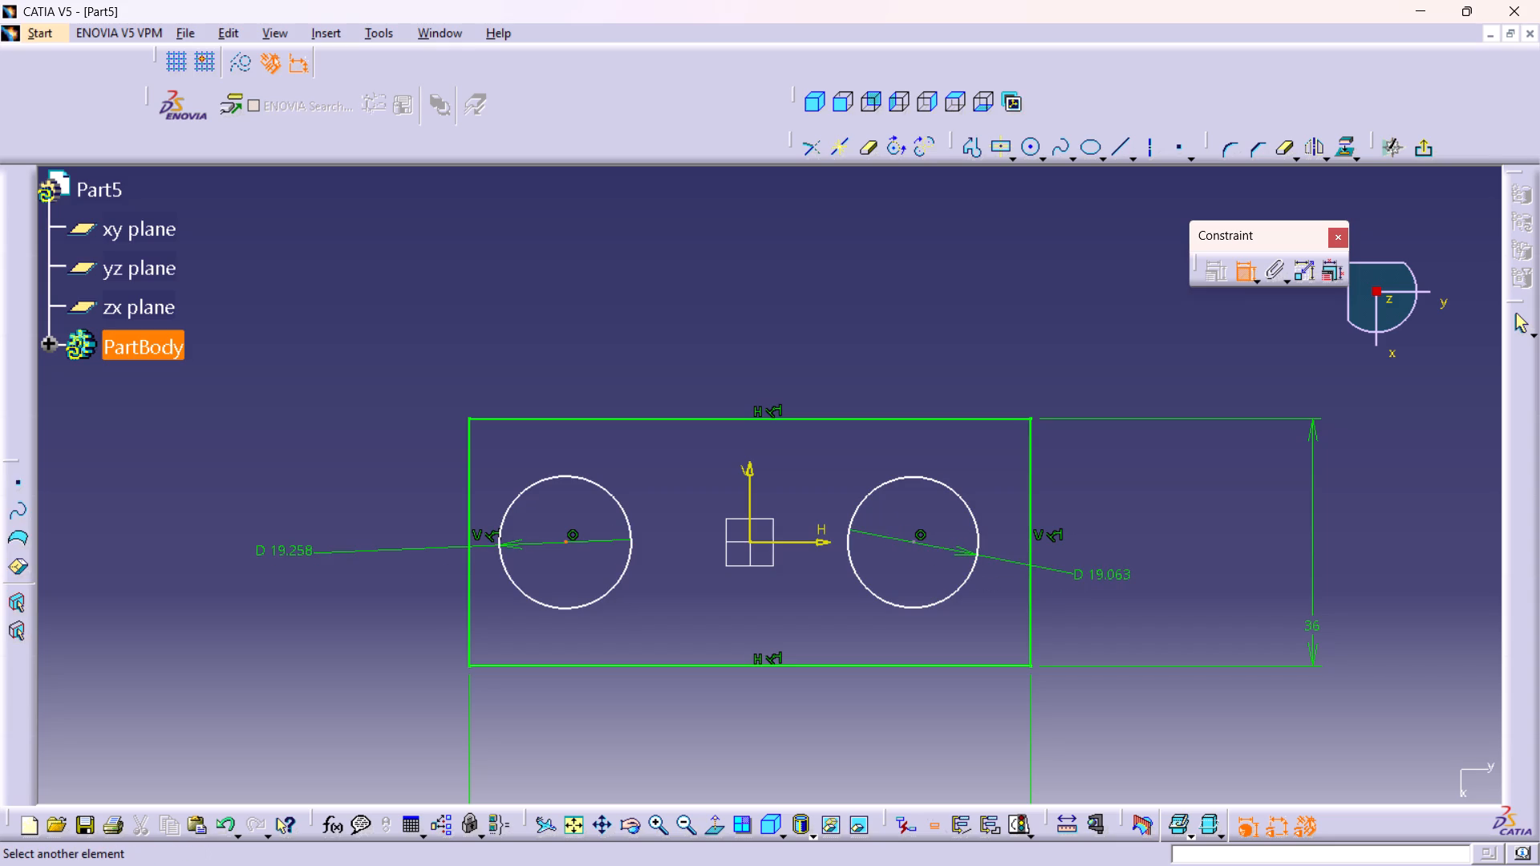
click(914, 542)
middle_drag(858, 674, 891, 540)
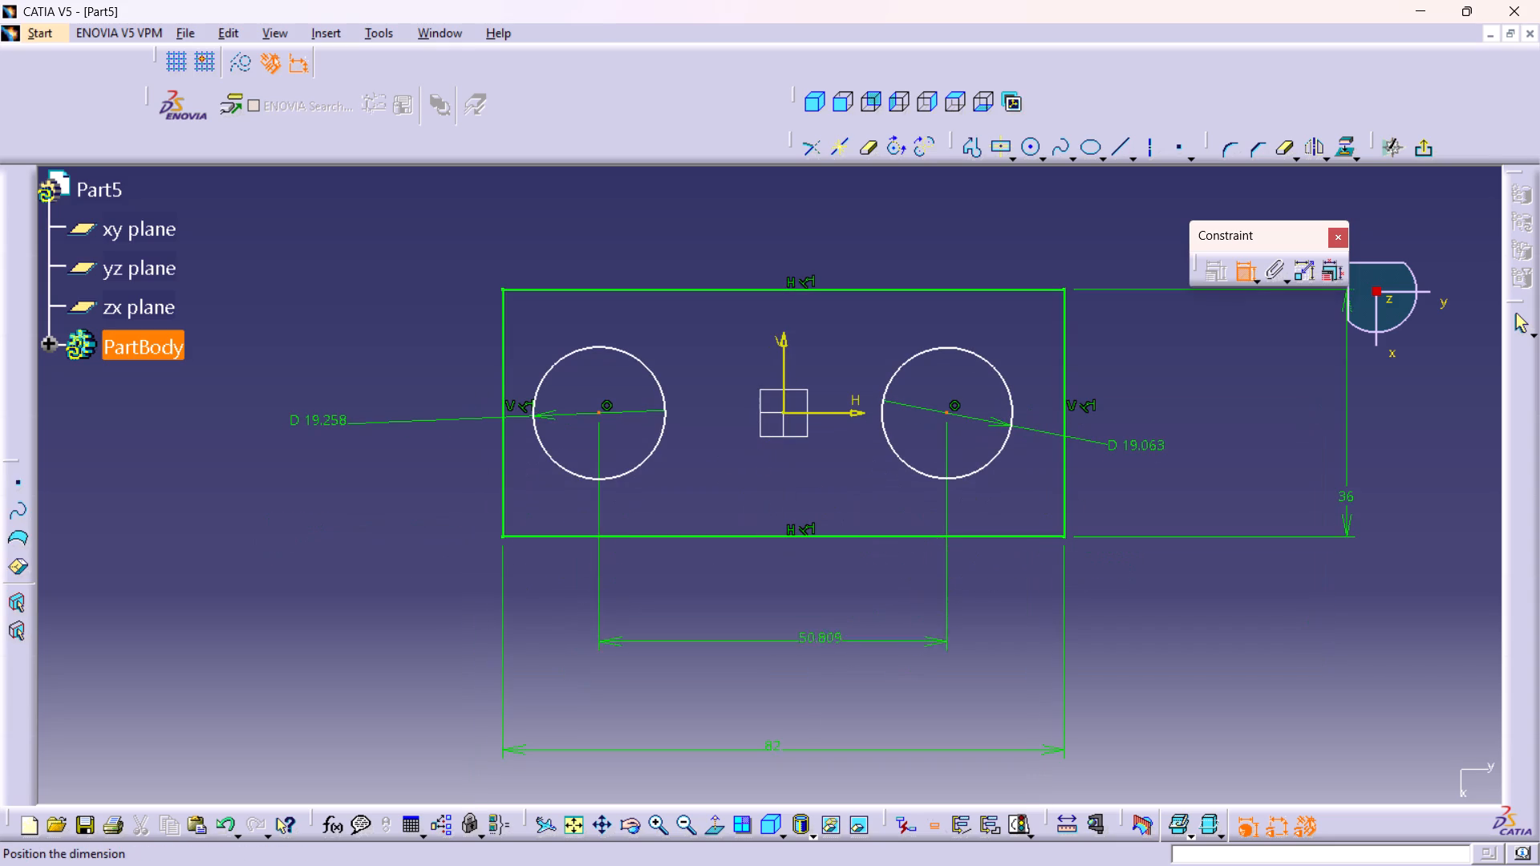
click(764, 665)
double_click(775, 654)
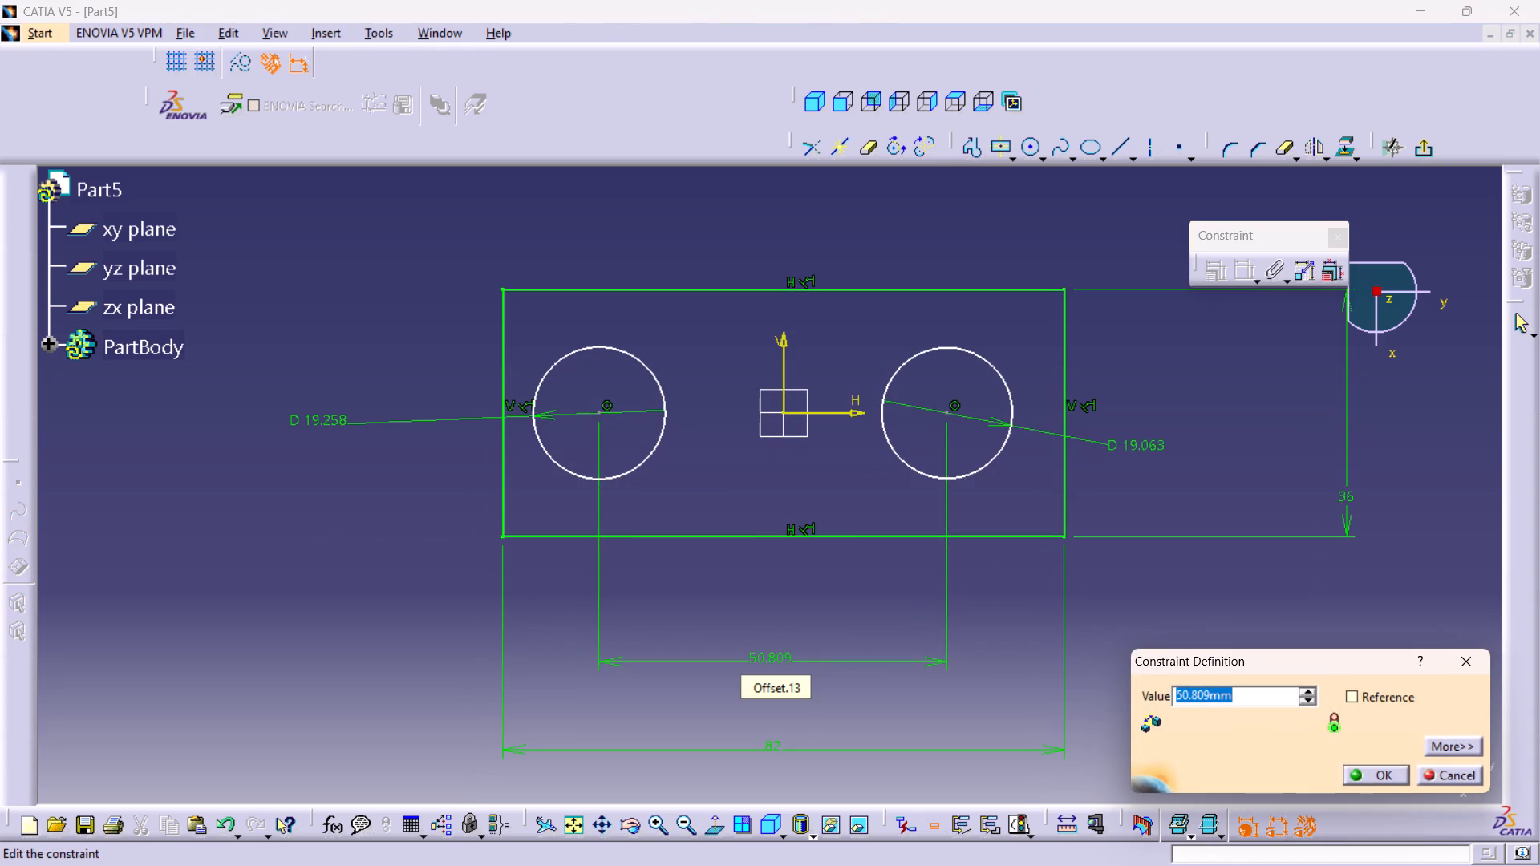
text(46)
key(Return)
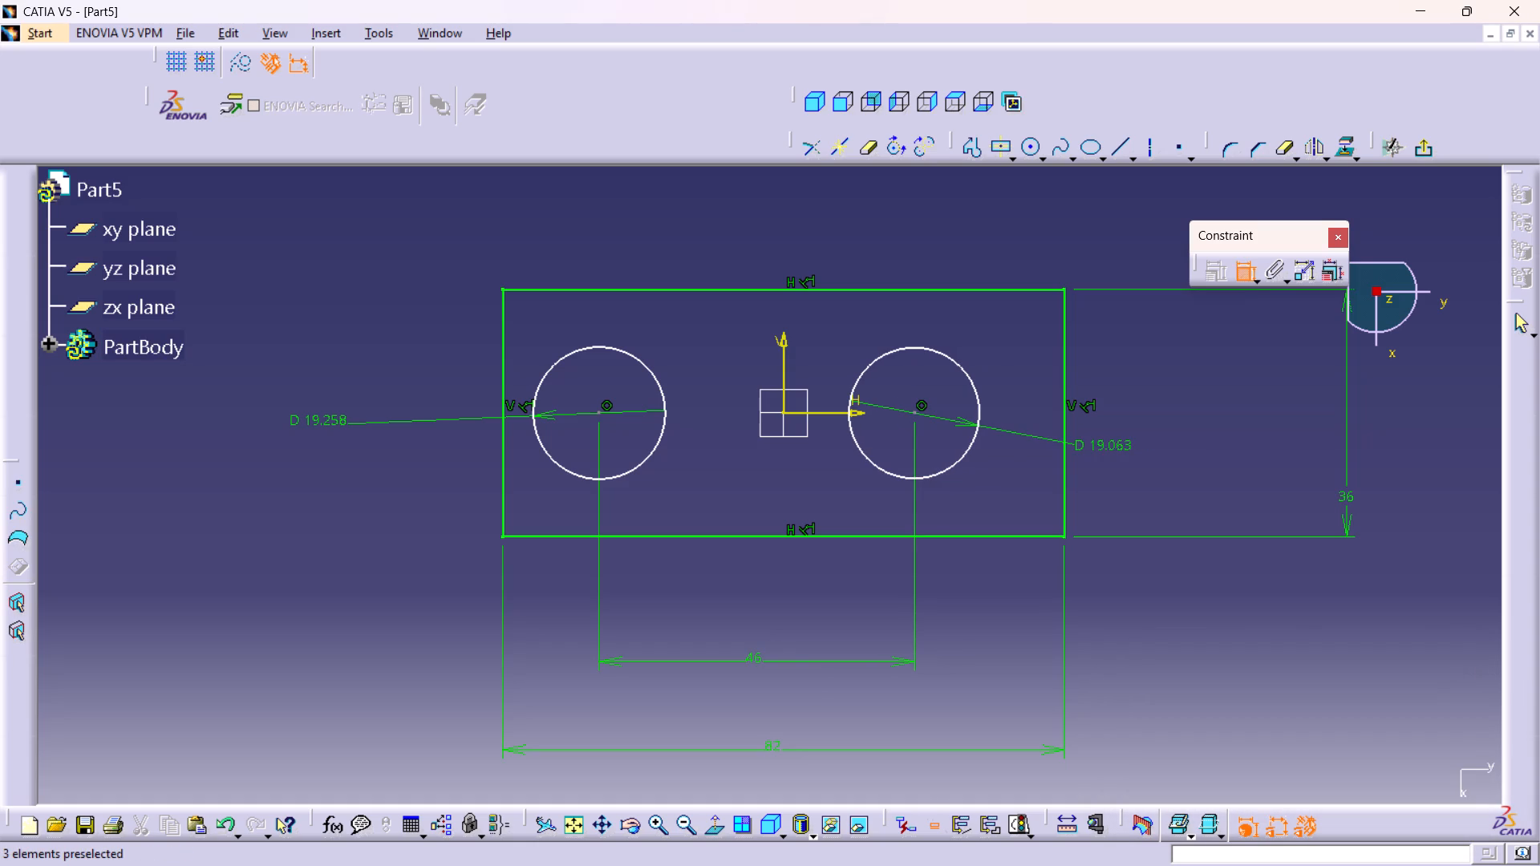
Set the diameter of the circle on the positive H side of the origin to 16 mm.
middle_click(702, 471)
right_click(702, 472)
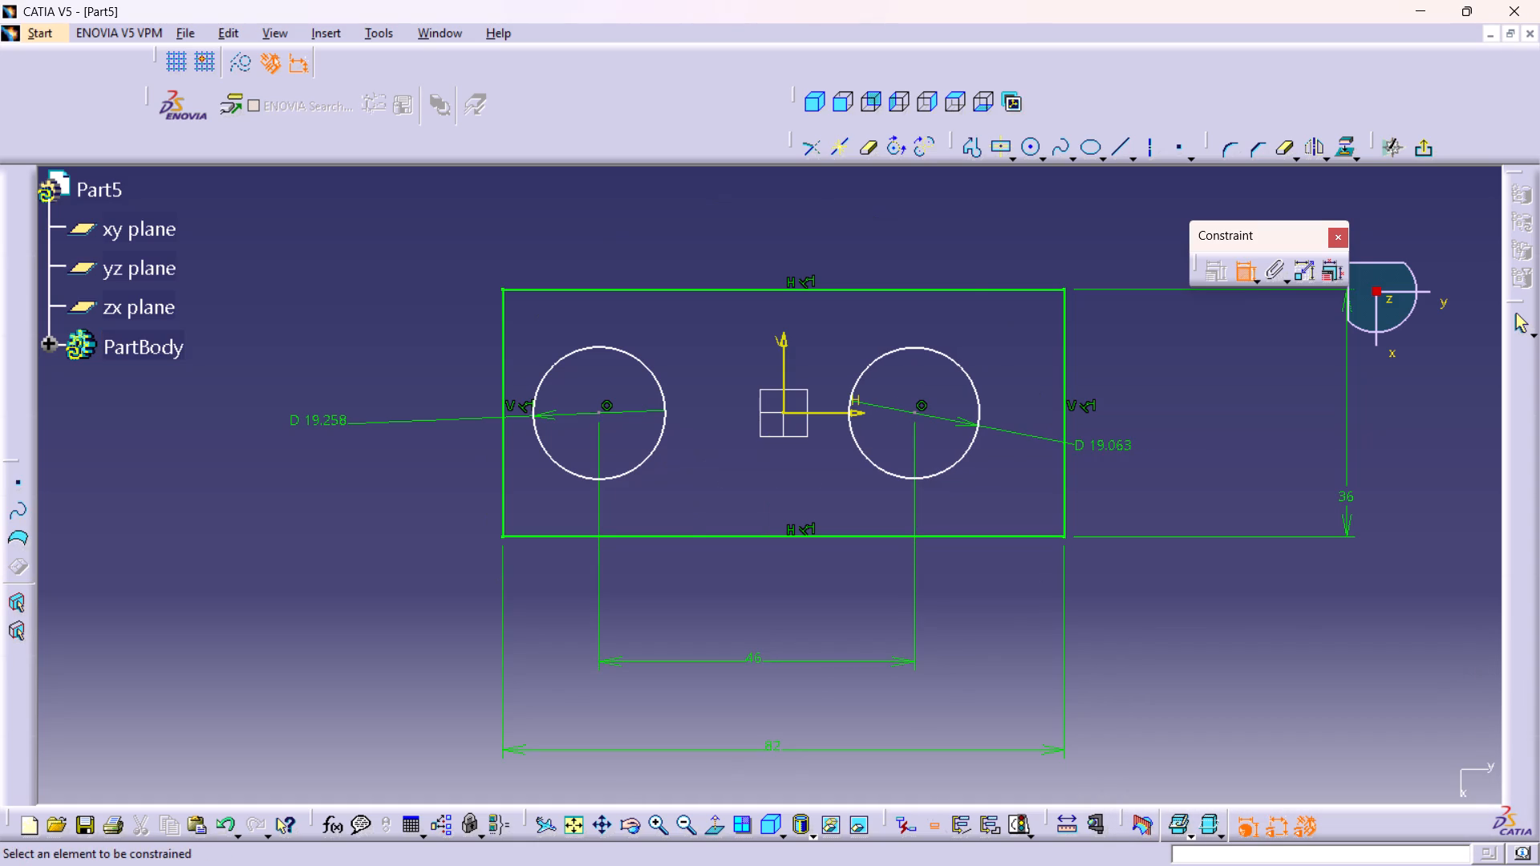
middle_drag(704, 464, 700, 445)
right_click(704, 464)
right_click(704, 464)
middle_drag(714, 455, 656, 532)
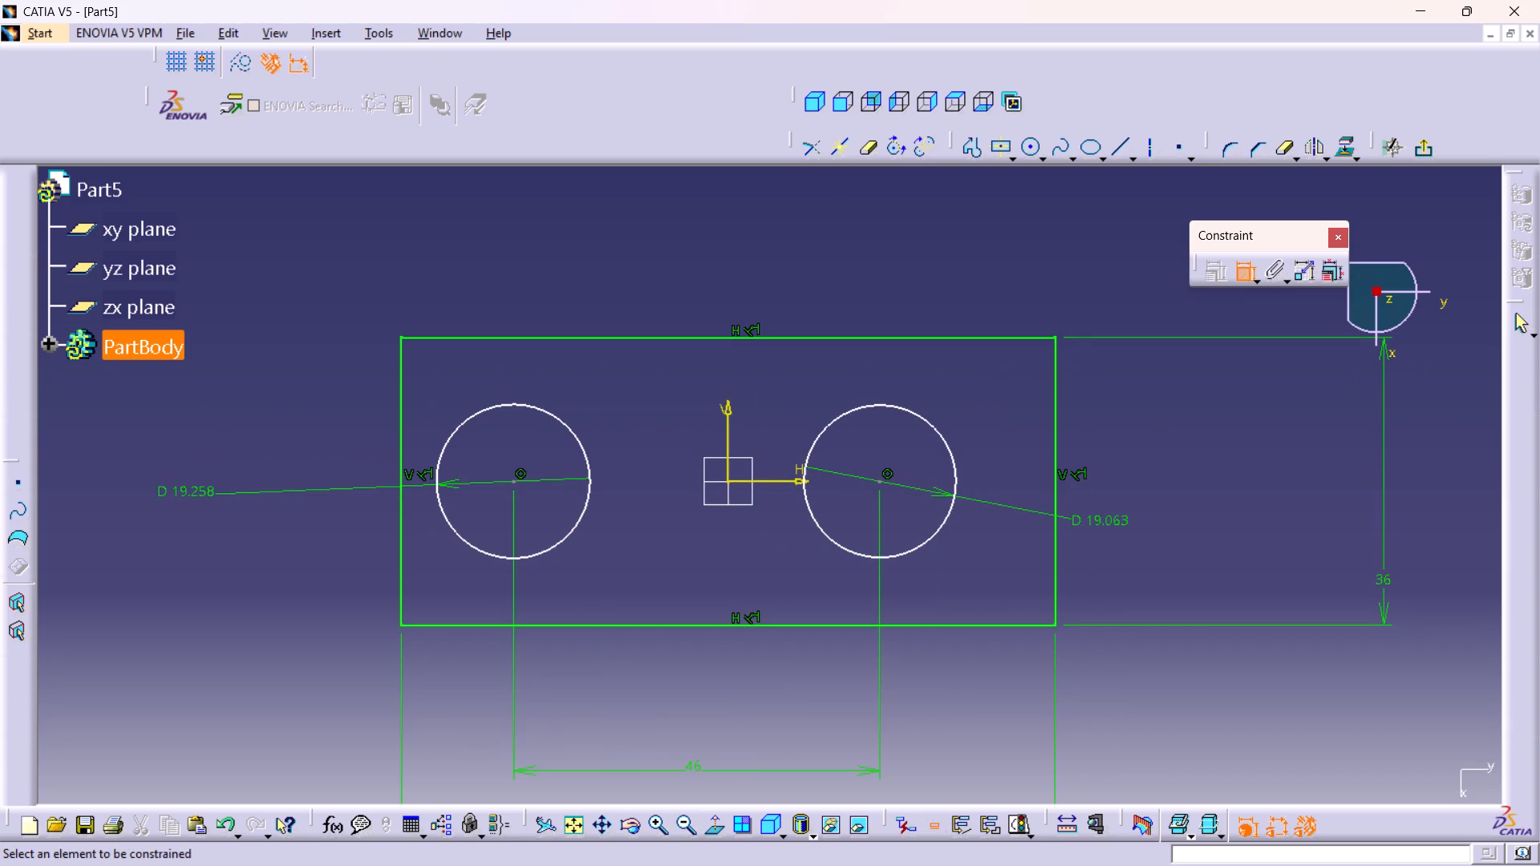
double_click(1100, 518)
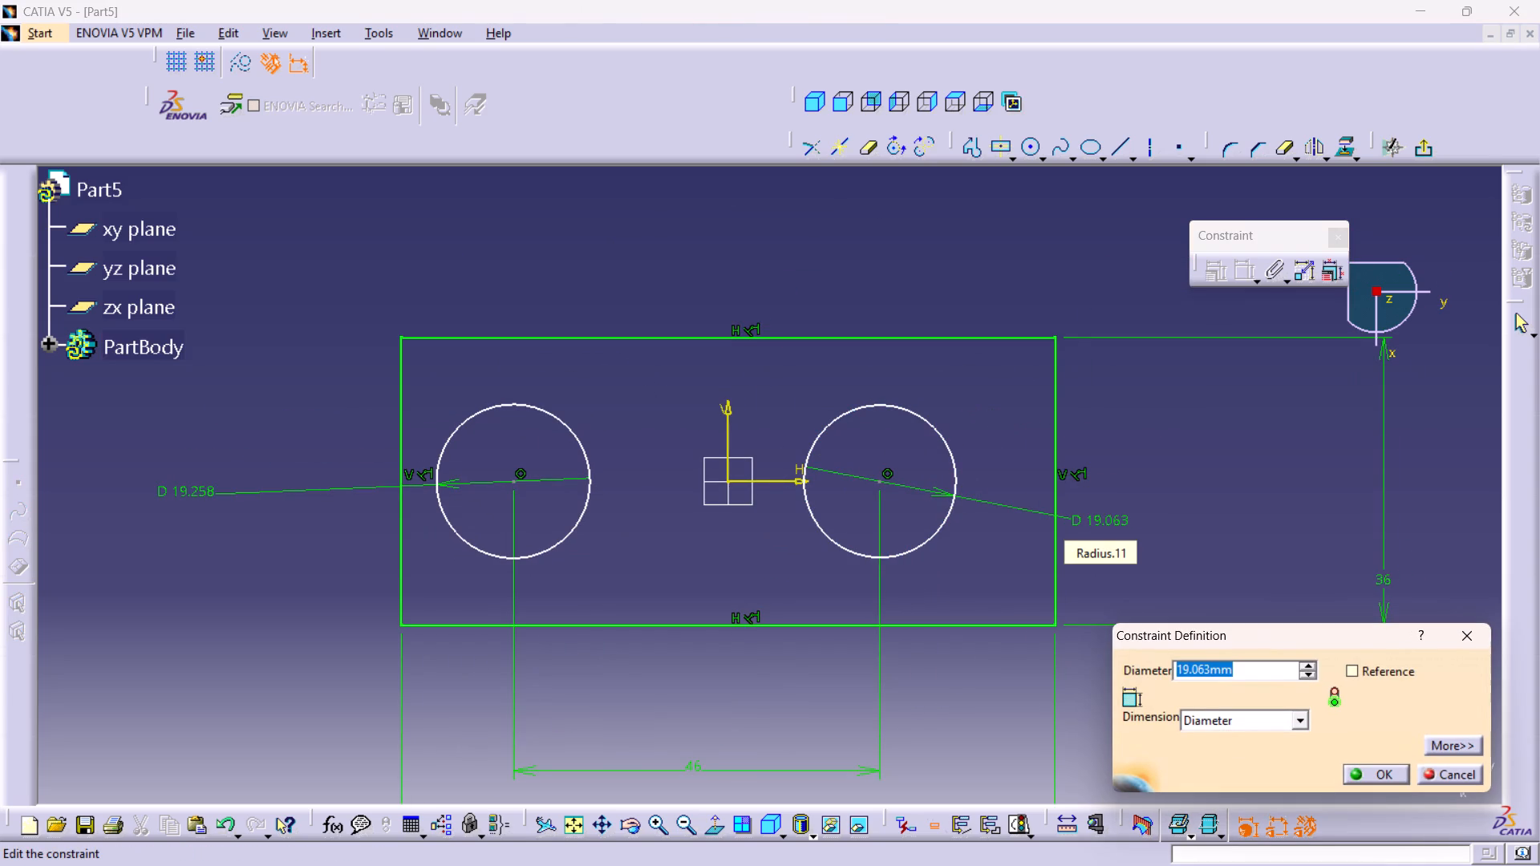
key(1)
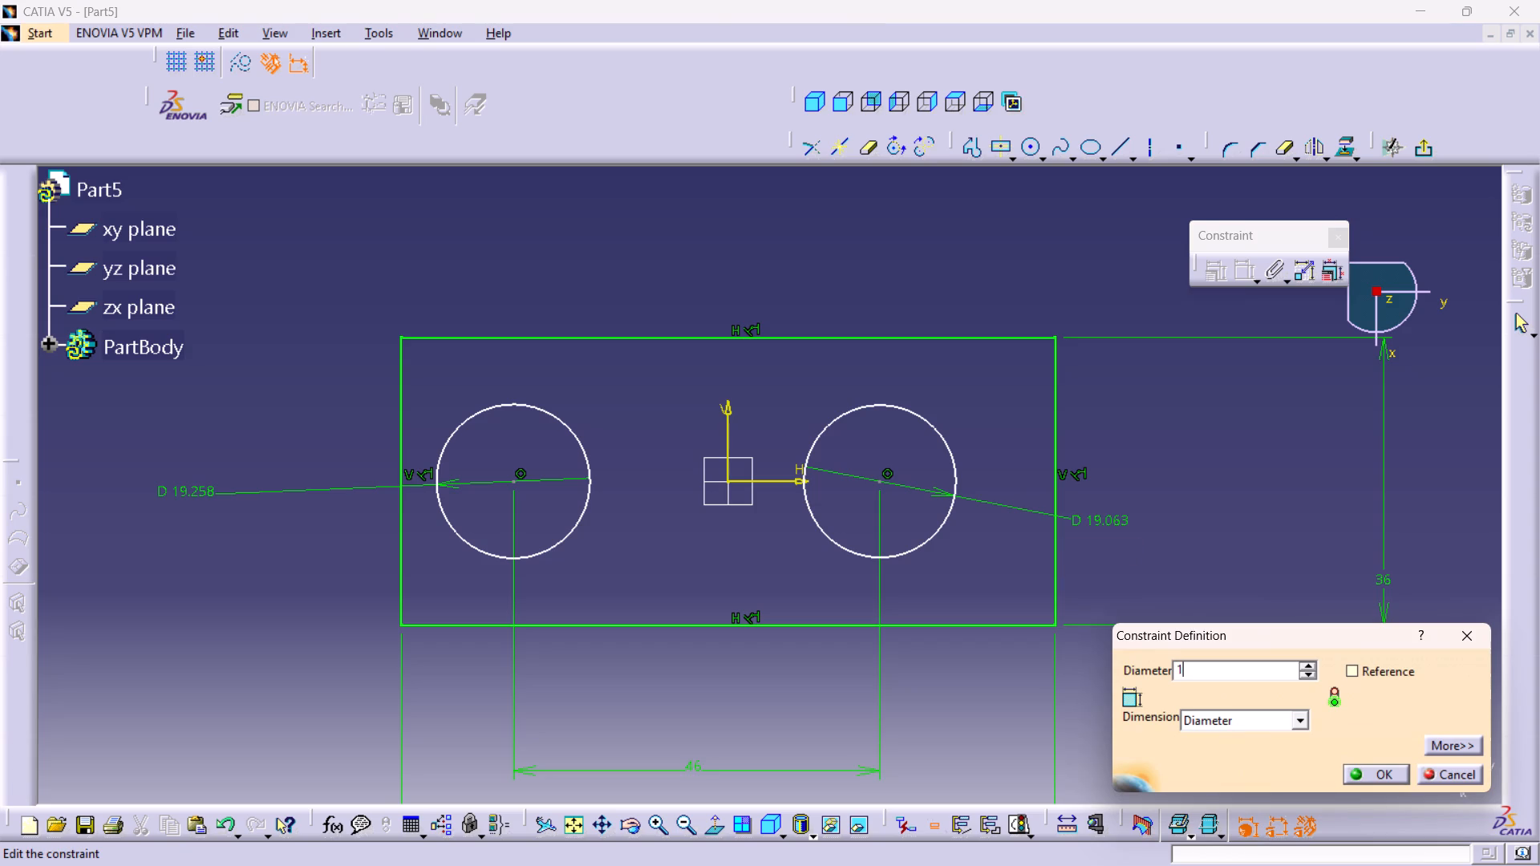
key(6)
key(Return)
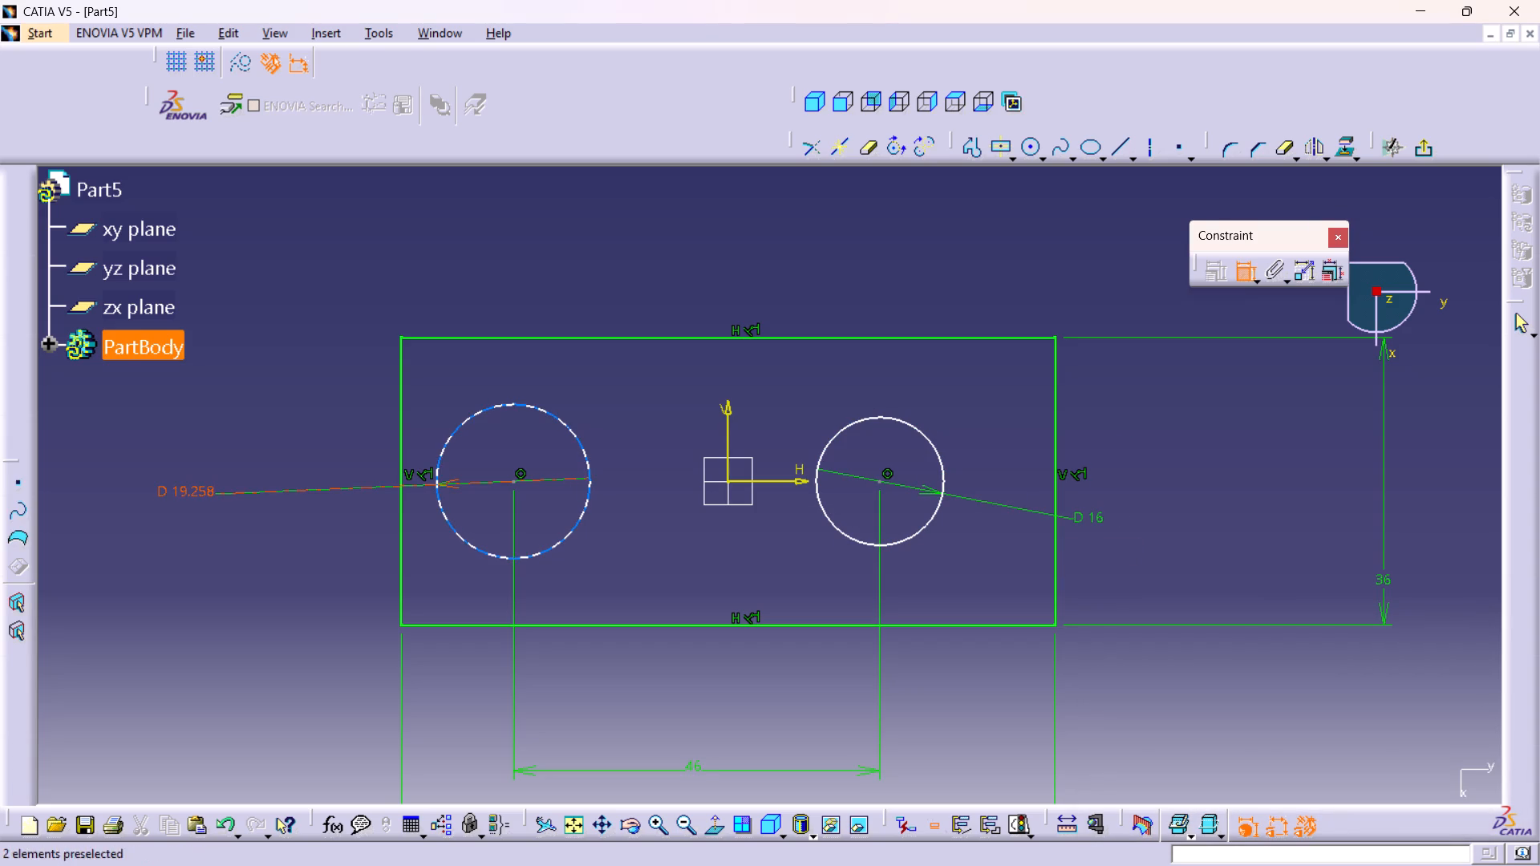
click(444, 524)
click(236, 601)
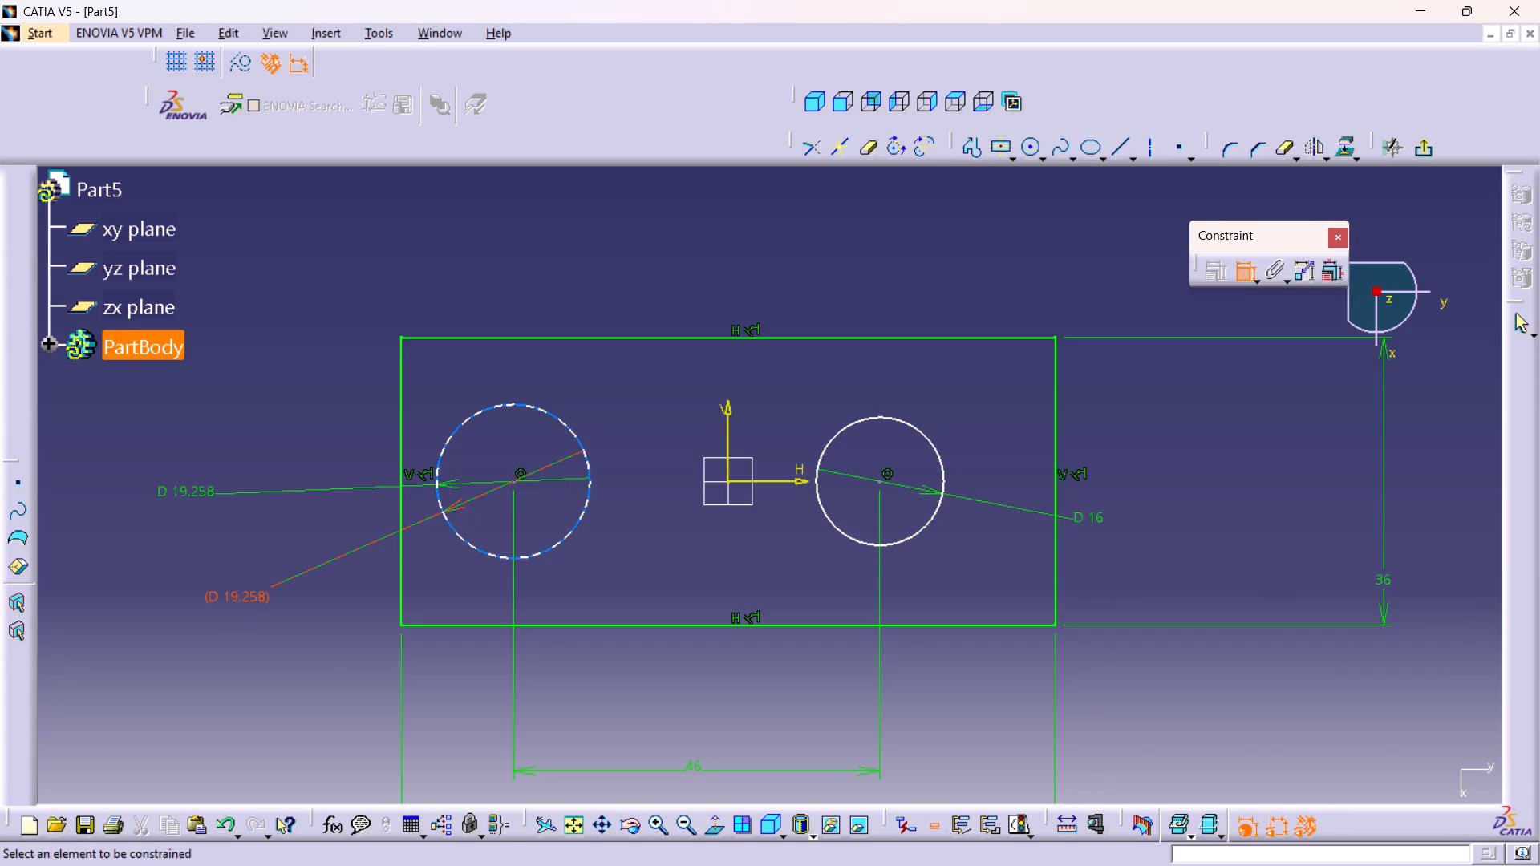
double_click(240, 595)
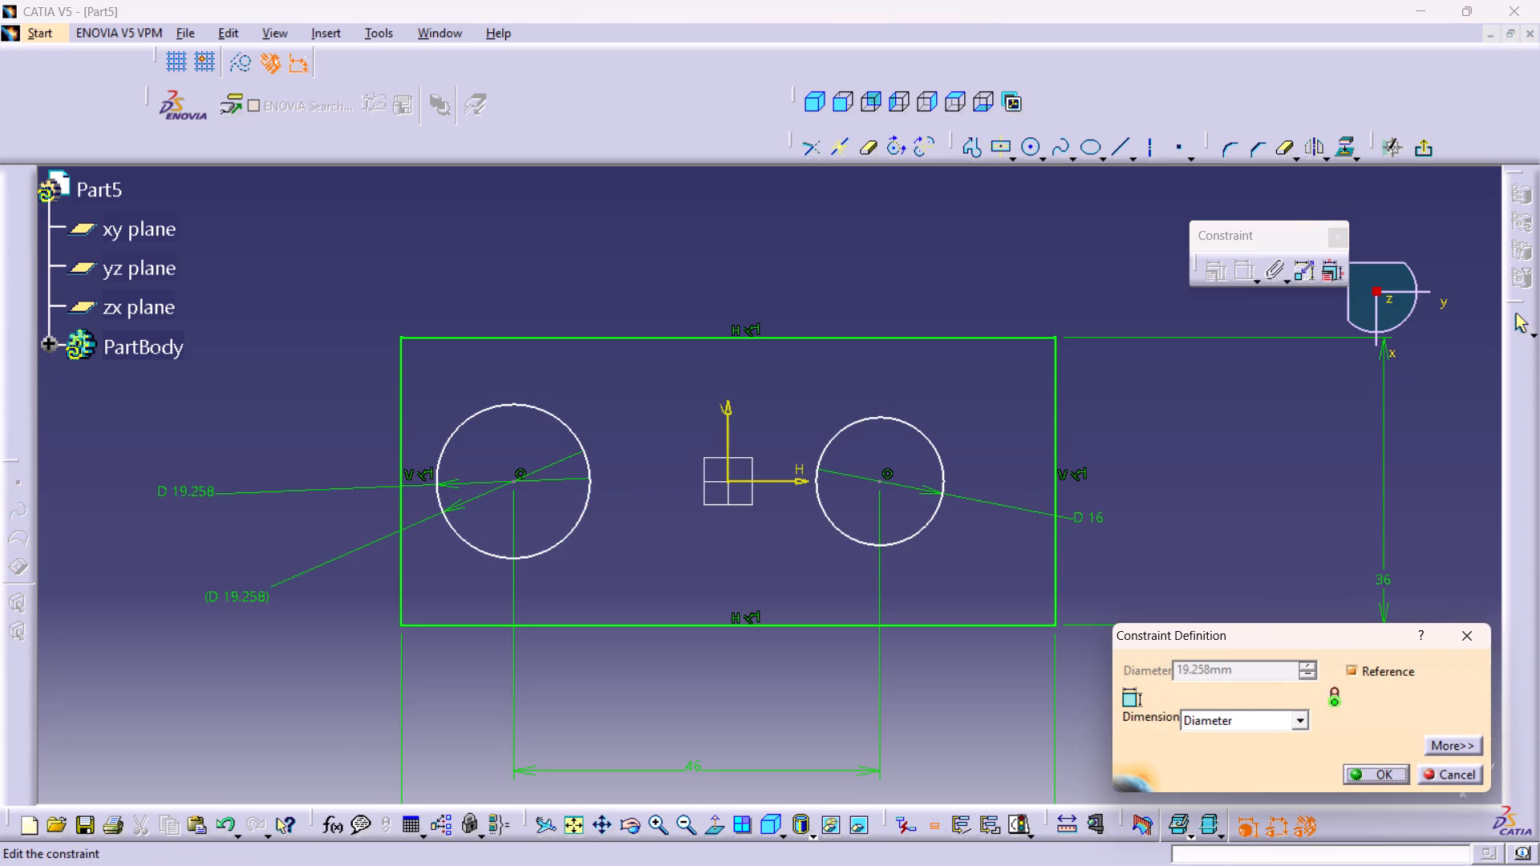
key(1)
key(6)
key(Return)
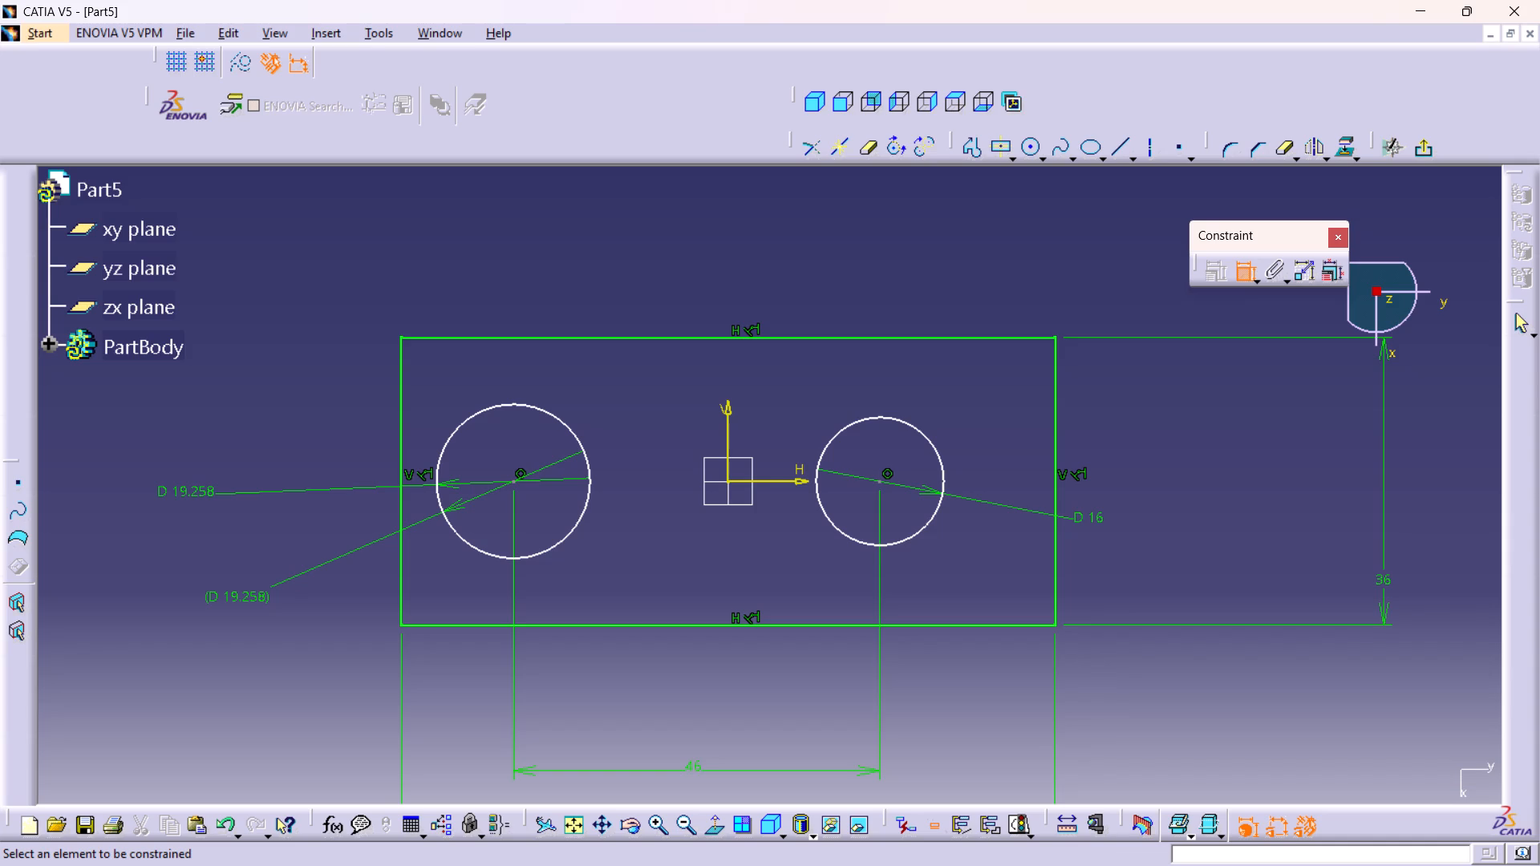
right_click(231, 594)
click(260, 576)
Set the diameter of the other circle, on the negative H side, to 16 mm.
double_click(184, 492)
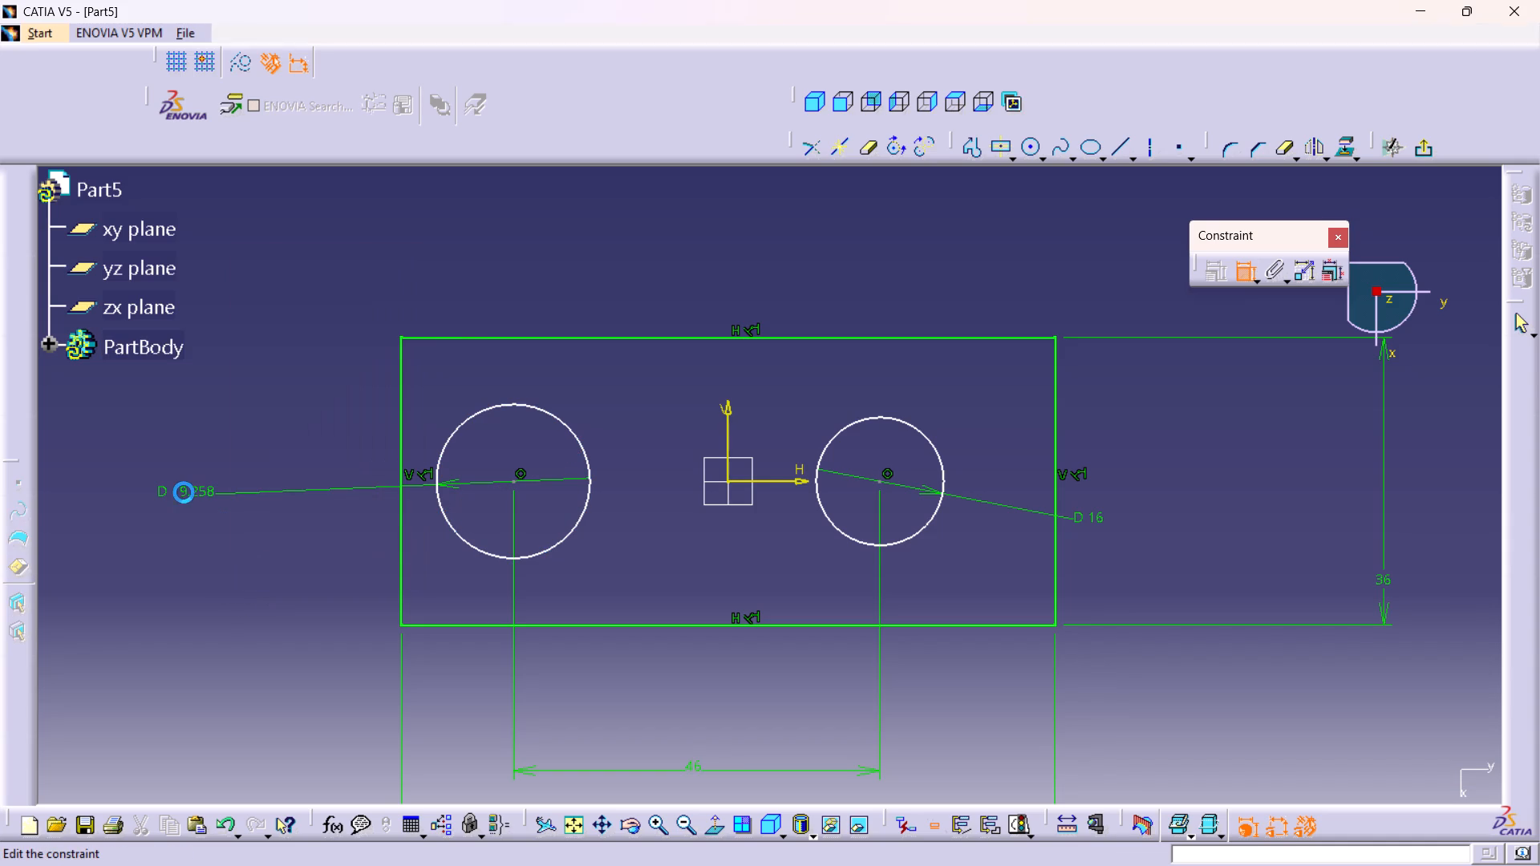
text(16)
key(Return)
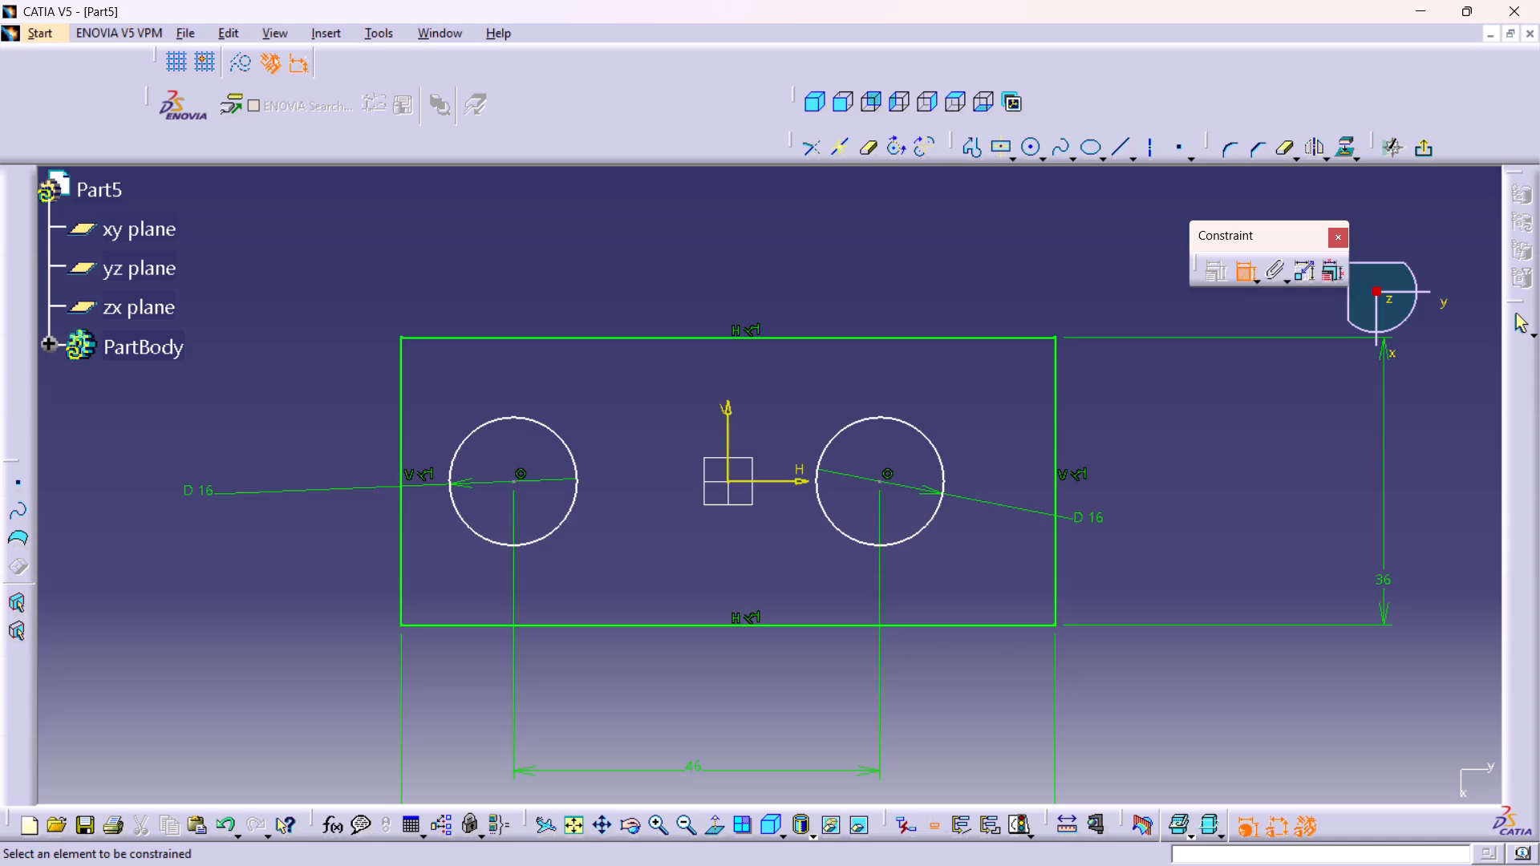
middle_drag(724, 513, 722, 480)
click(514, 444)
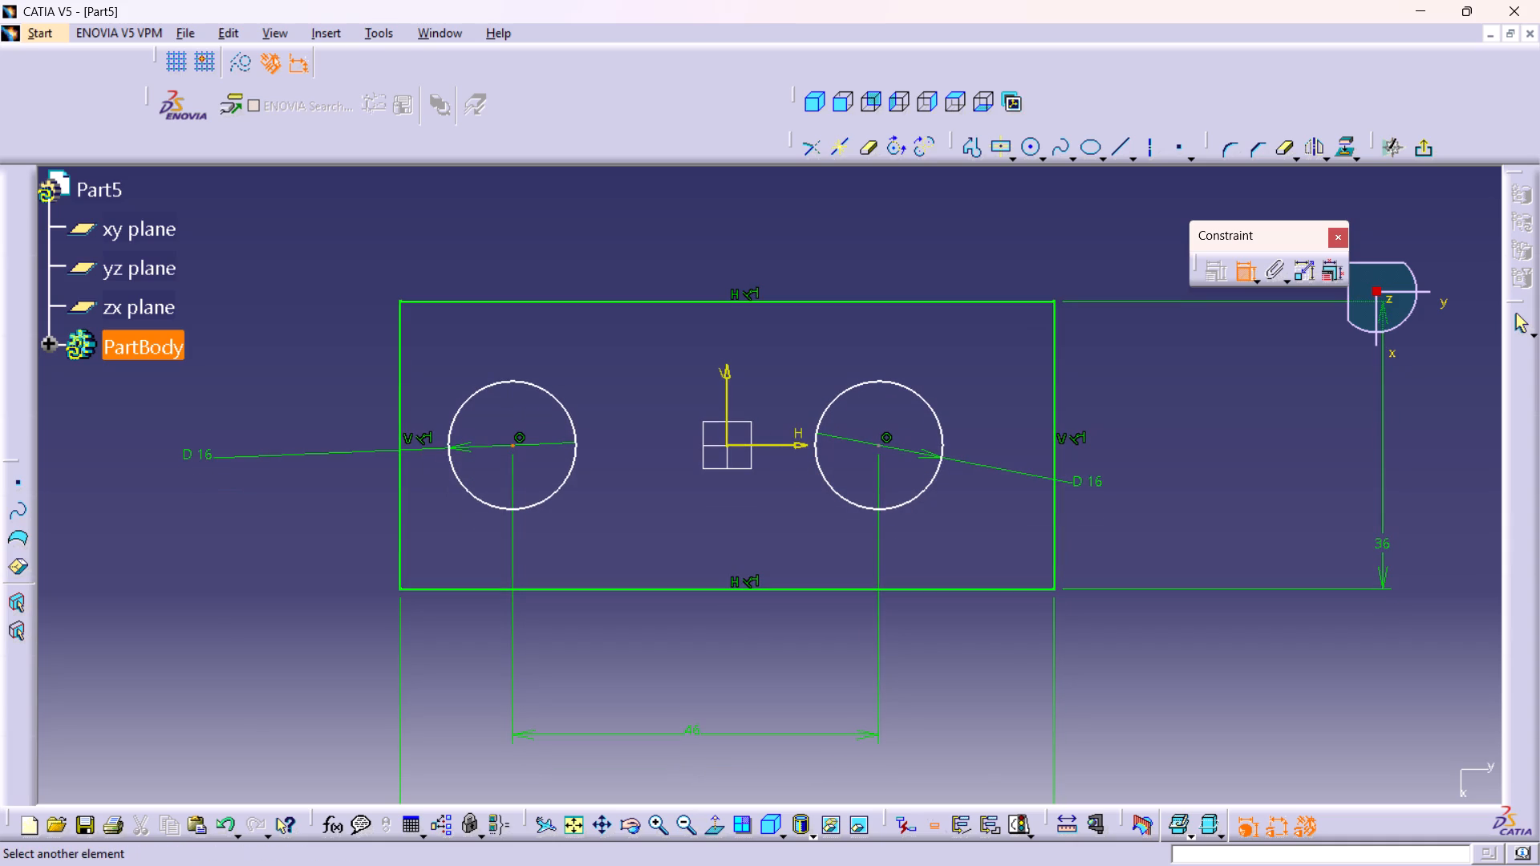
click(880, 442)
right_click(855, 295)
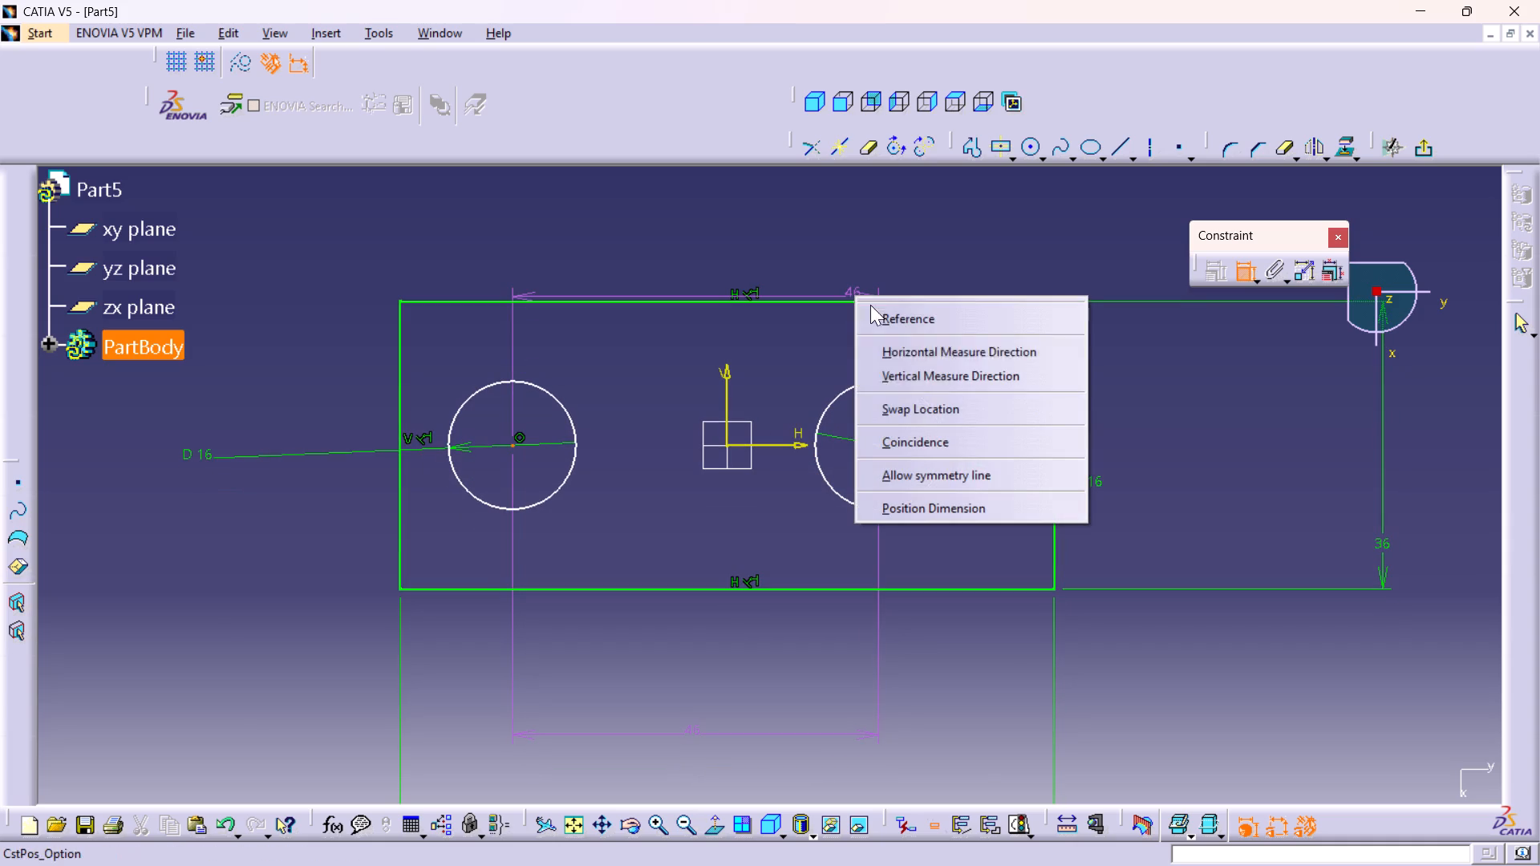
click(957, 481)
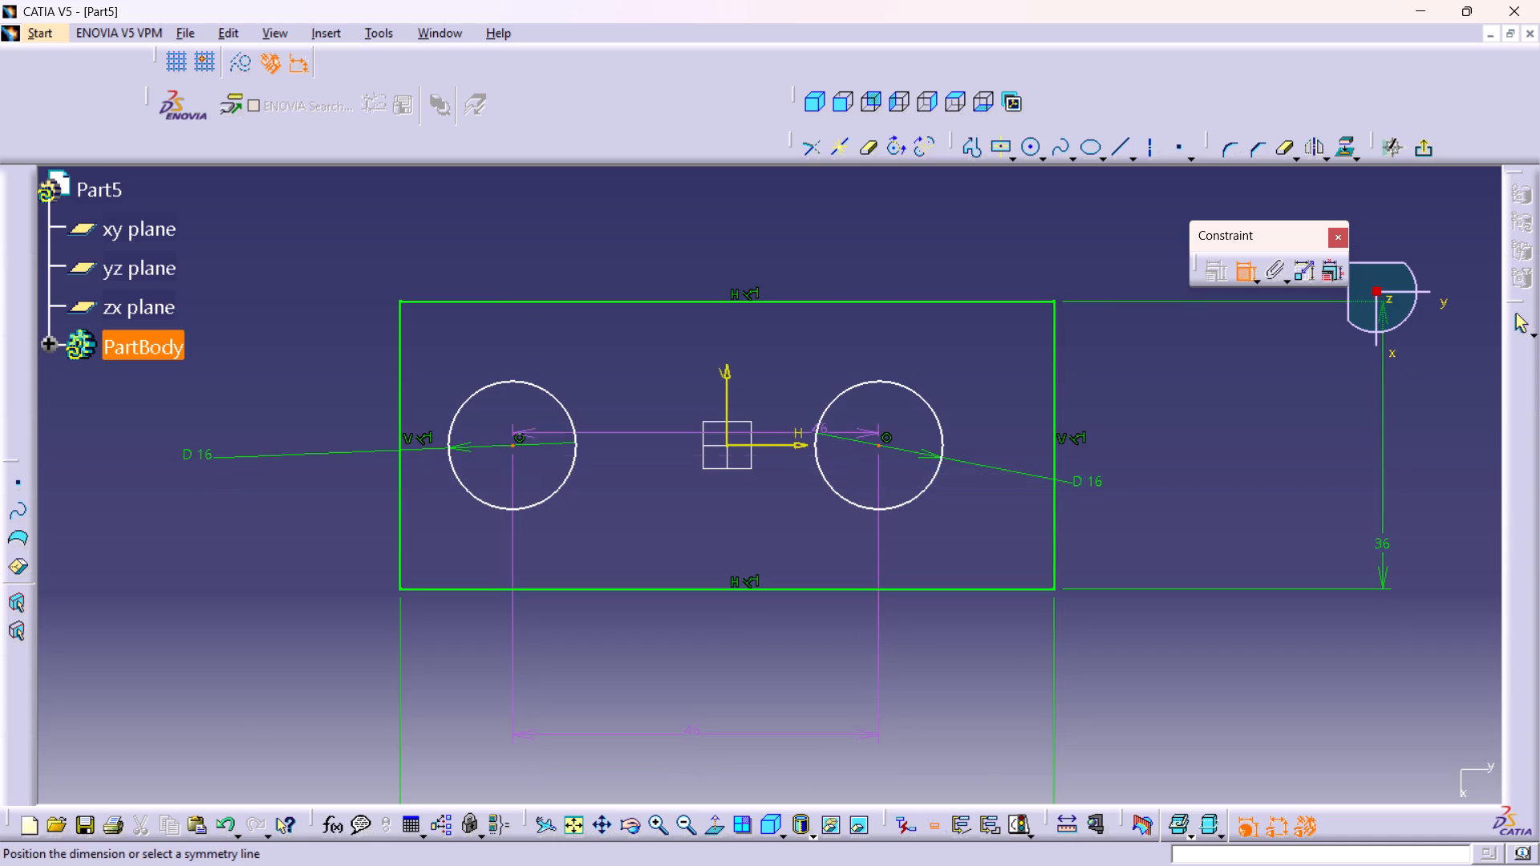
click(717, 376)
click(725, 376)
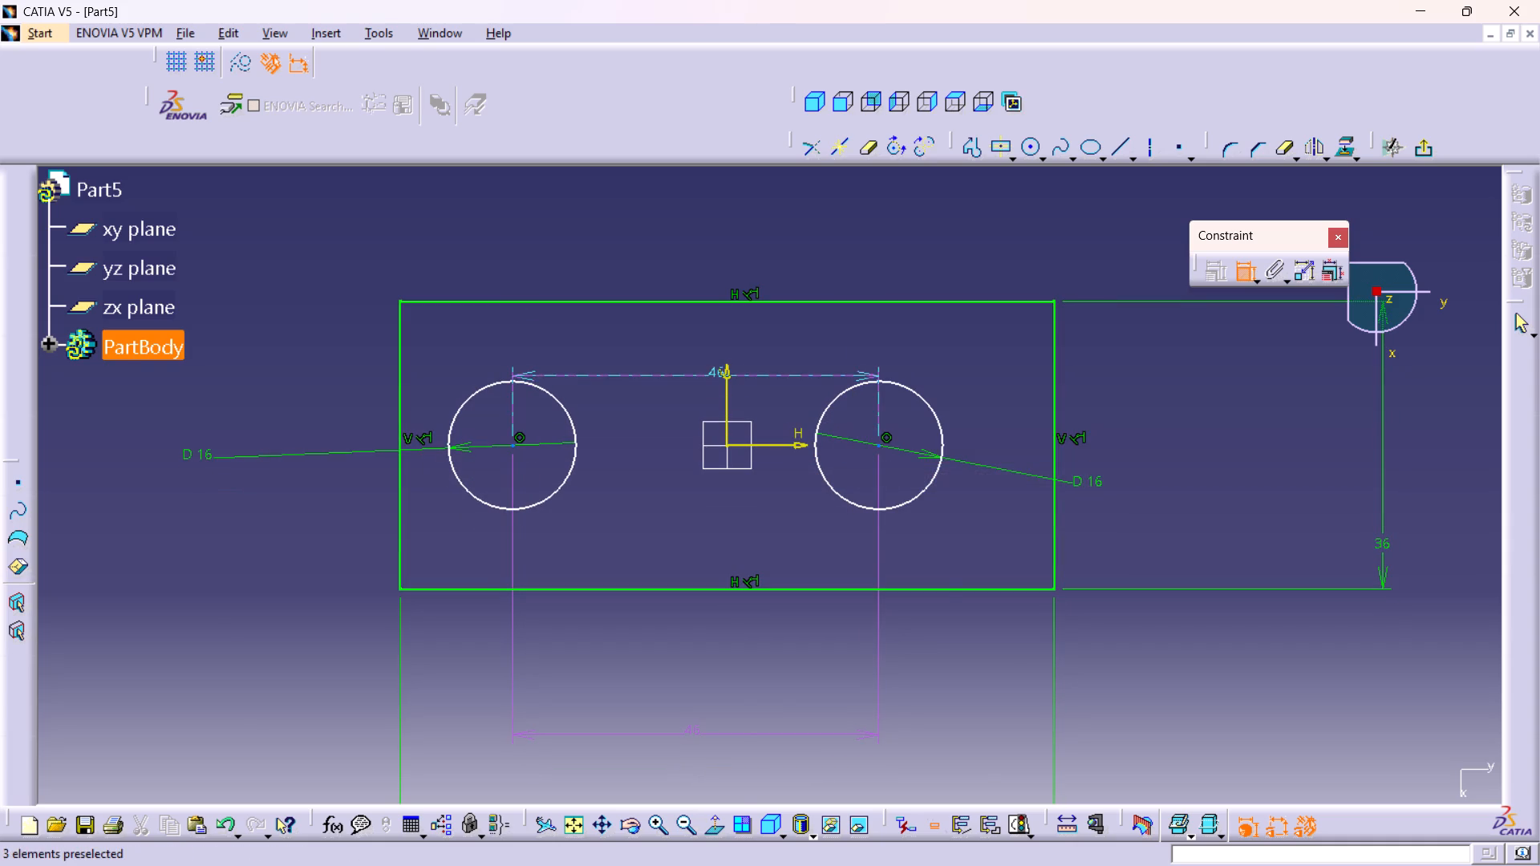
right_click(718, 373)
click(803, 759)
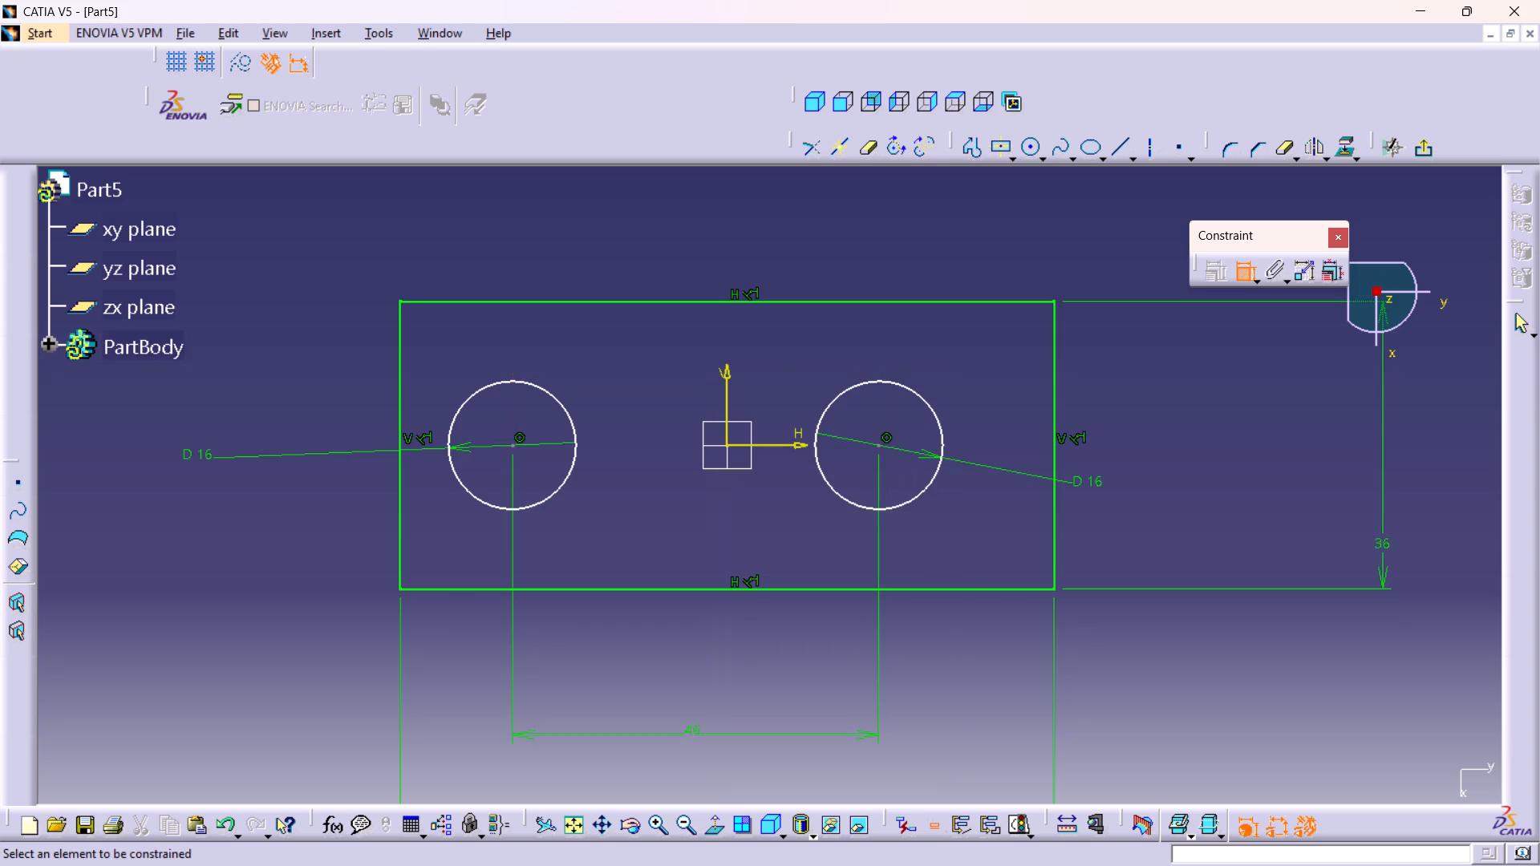
Constrain the two circle centers to be symmetric about the sketch's V axis and exit the sketch.
click(512, 444)
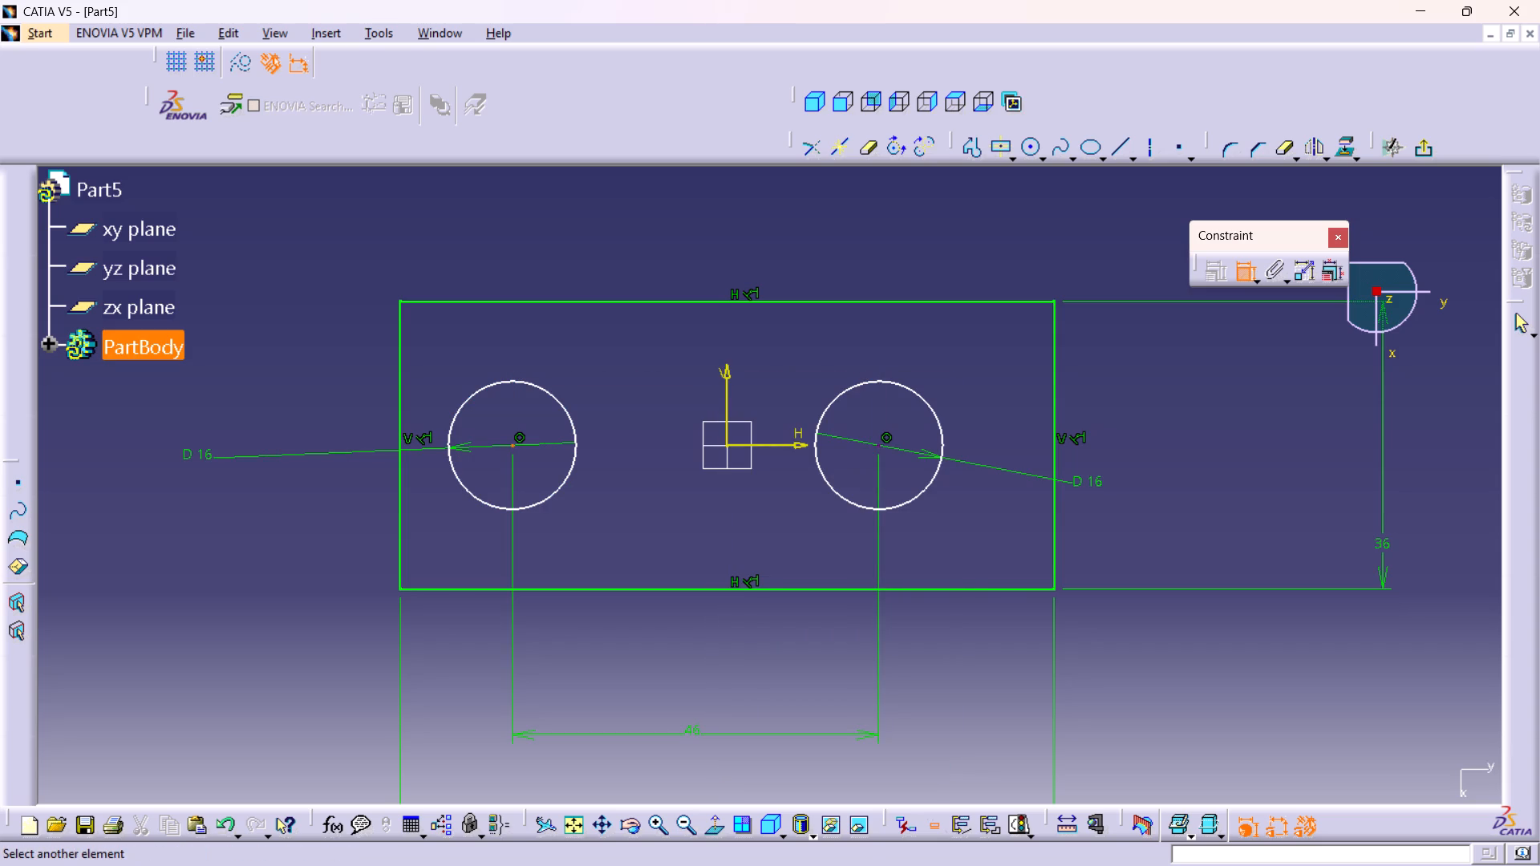
click(881, 447)
right_click(849, 402)
click(922, 579)
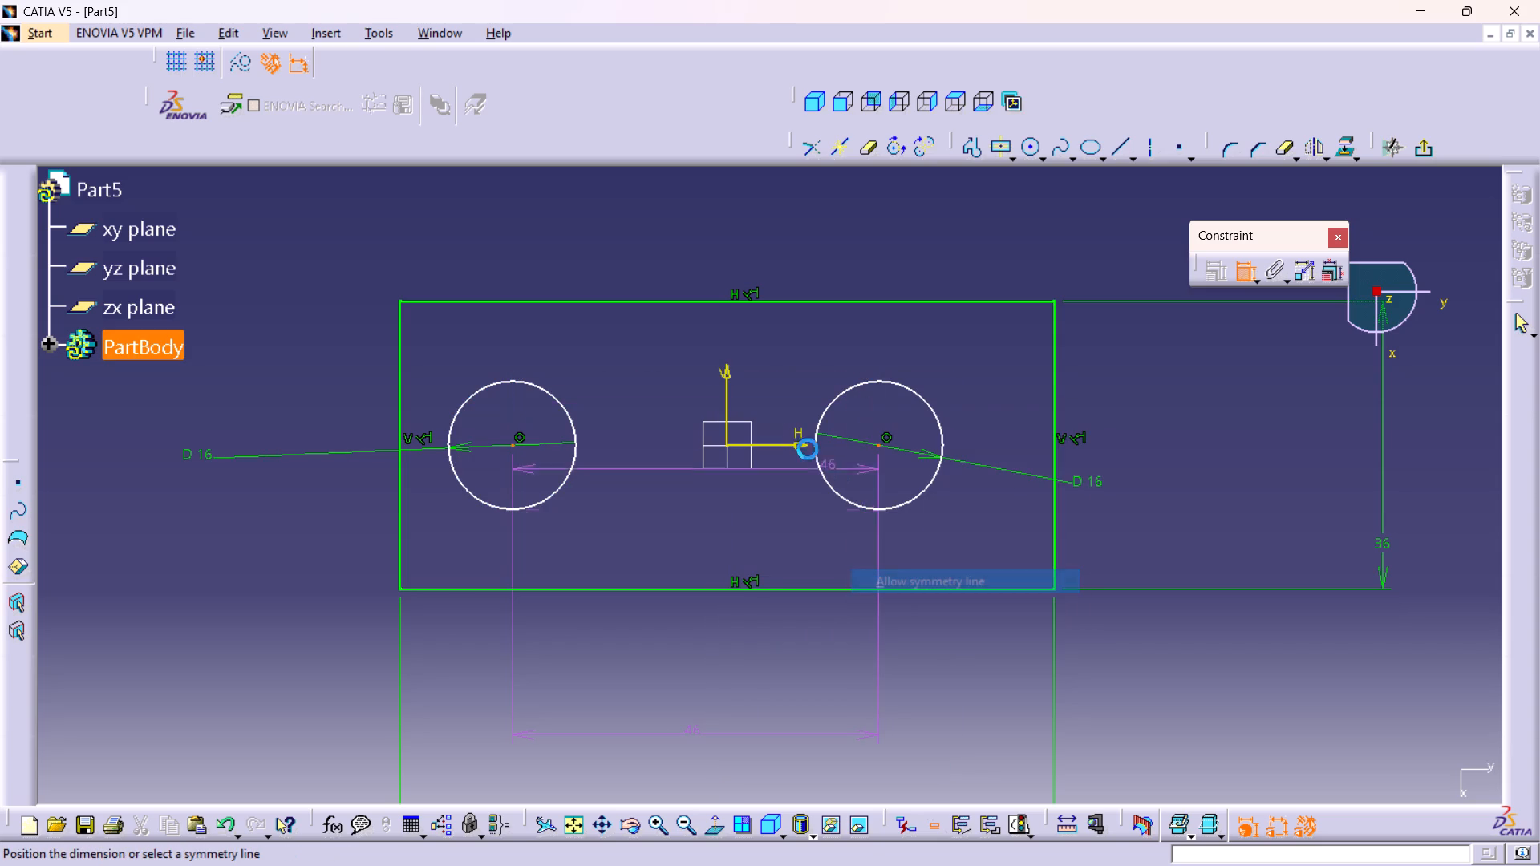
click(722, 376)
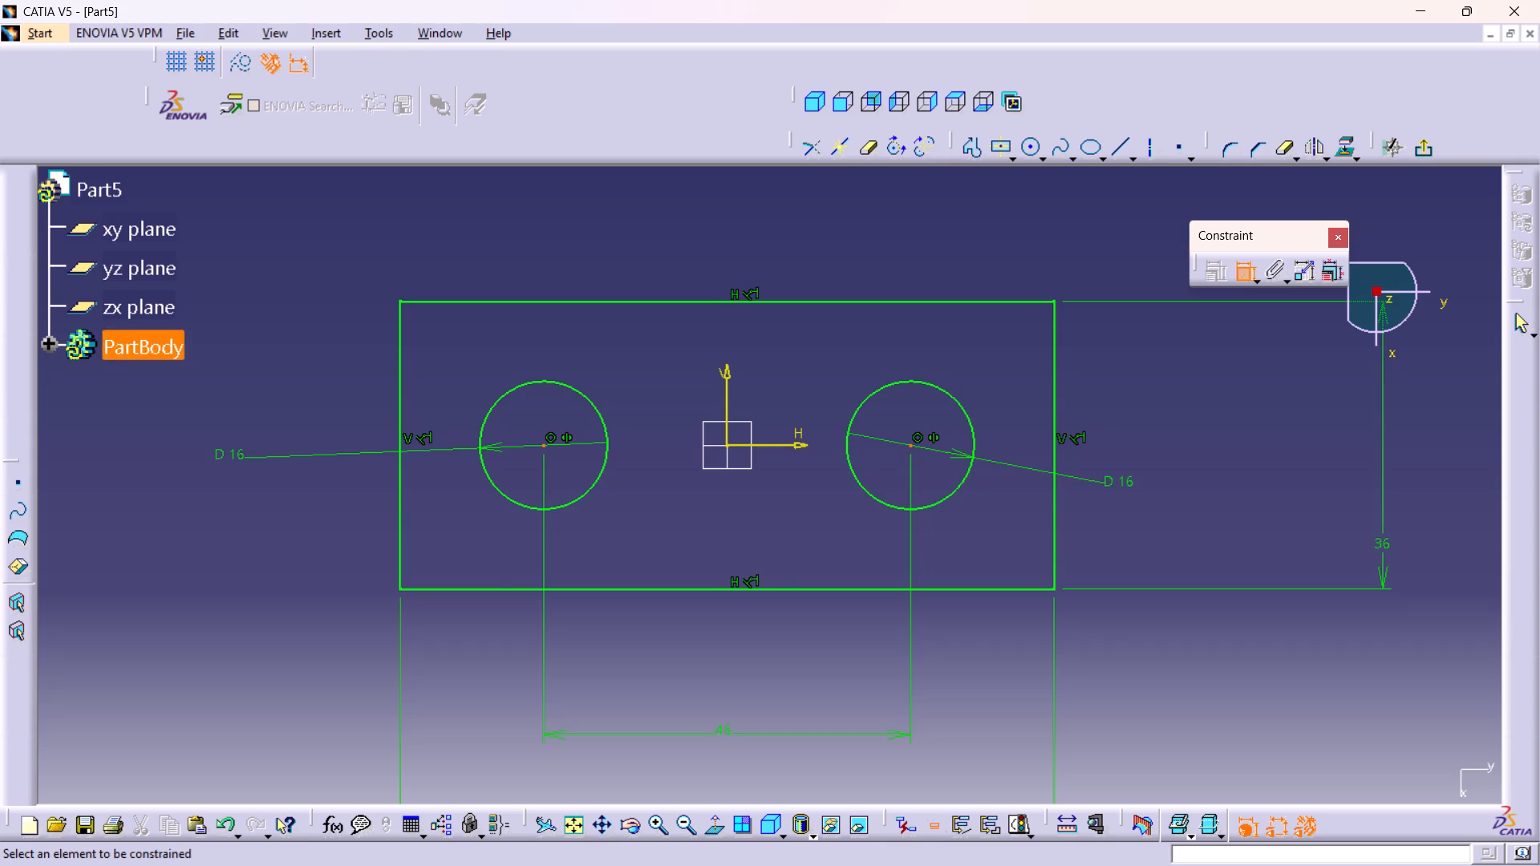
middle_drag(825, 549, 835, 574)
right_click(822, 549)
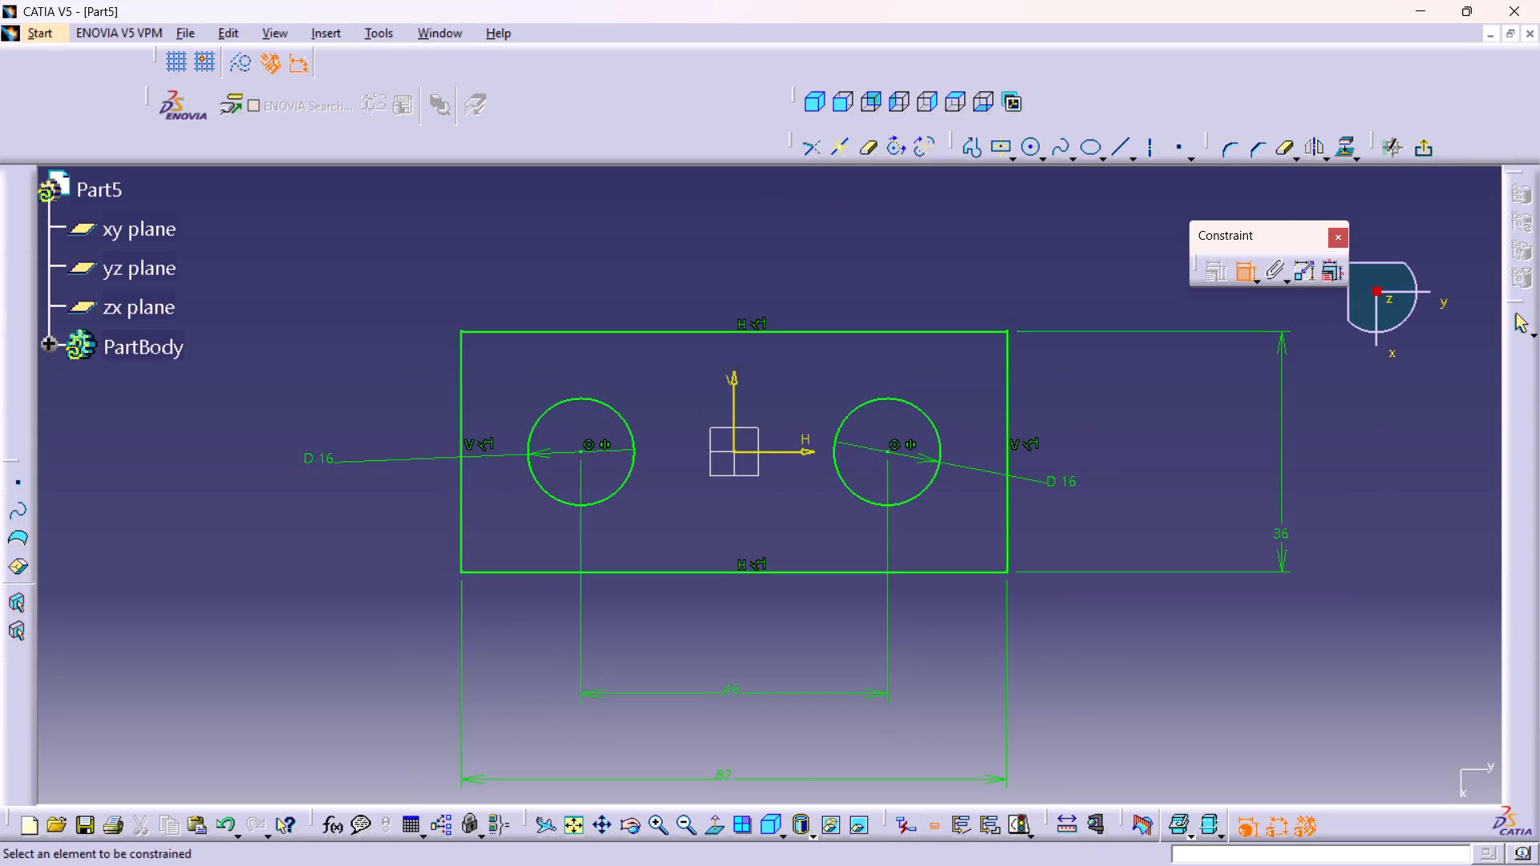
click(1430, 157)
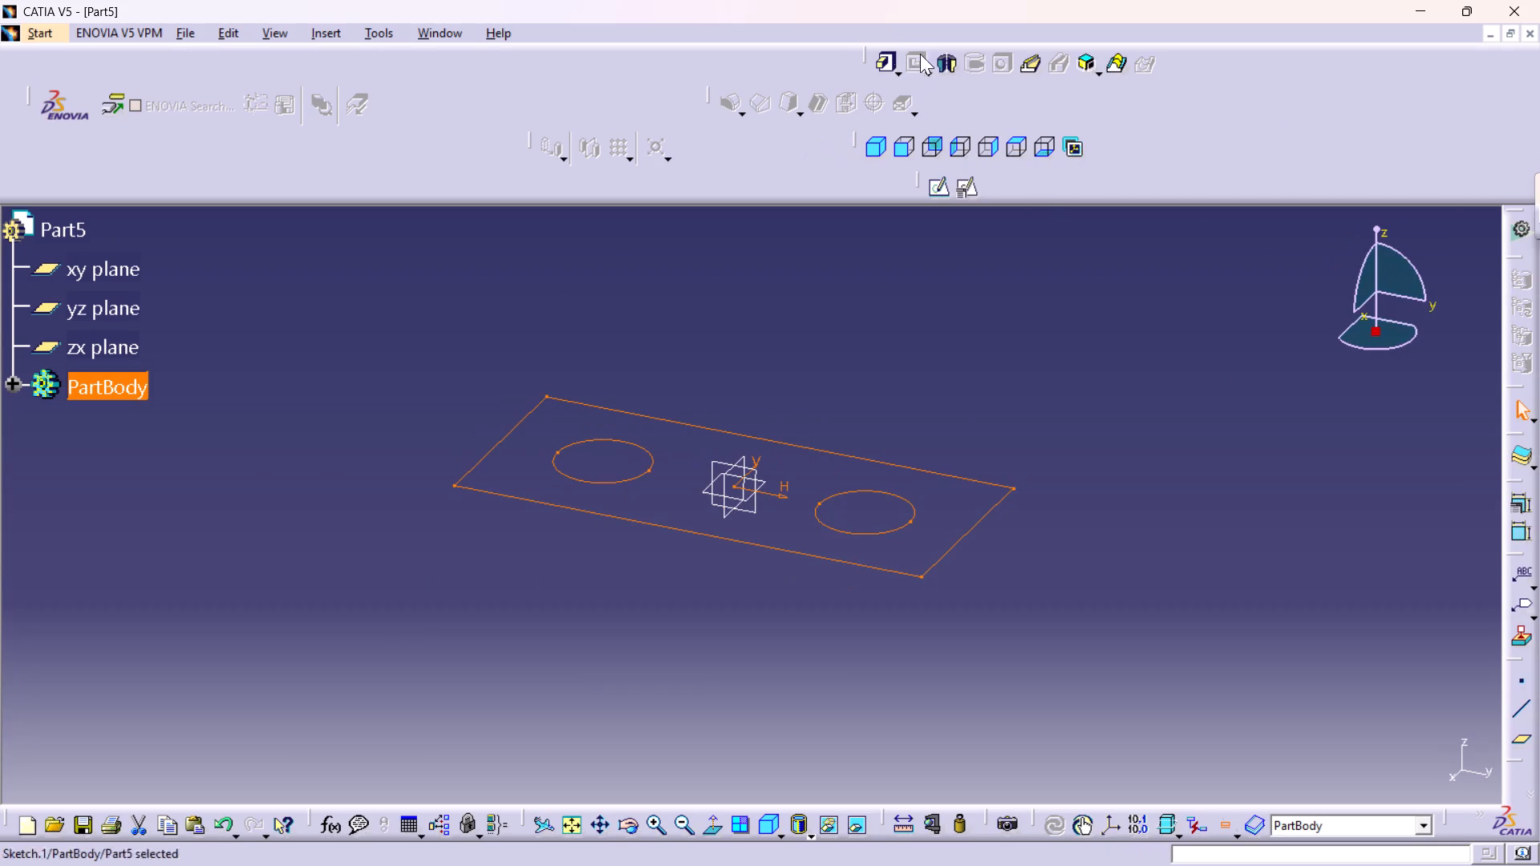
Pad the sketch with a length of 4 mm and mirrored extent.
click(882, 63)
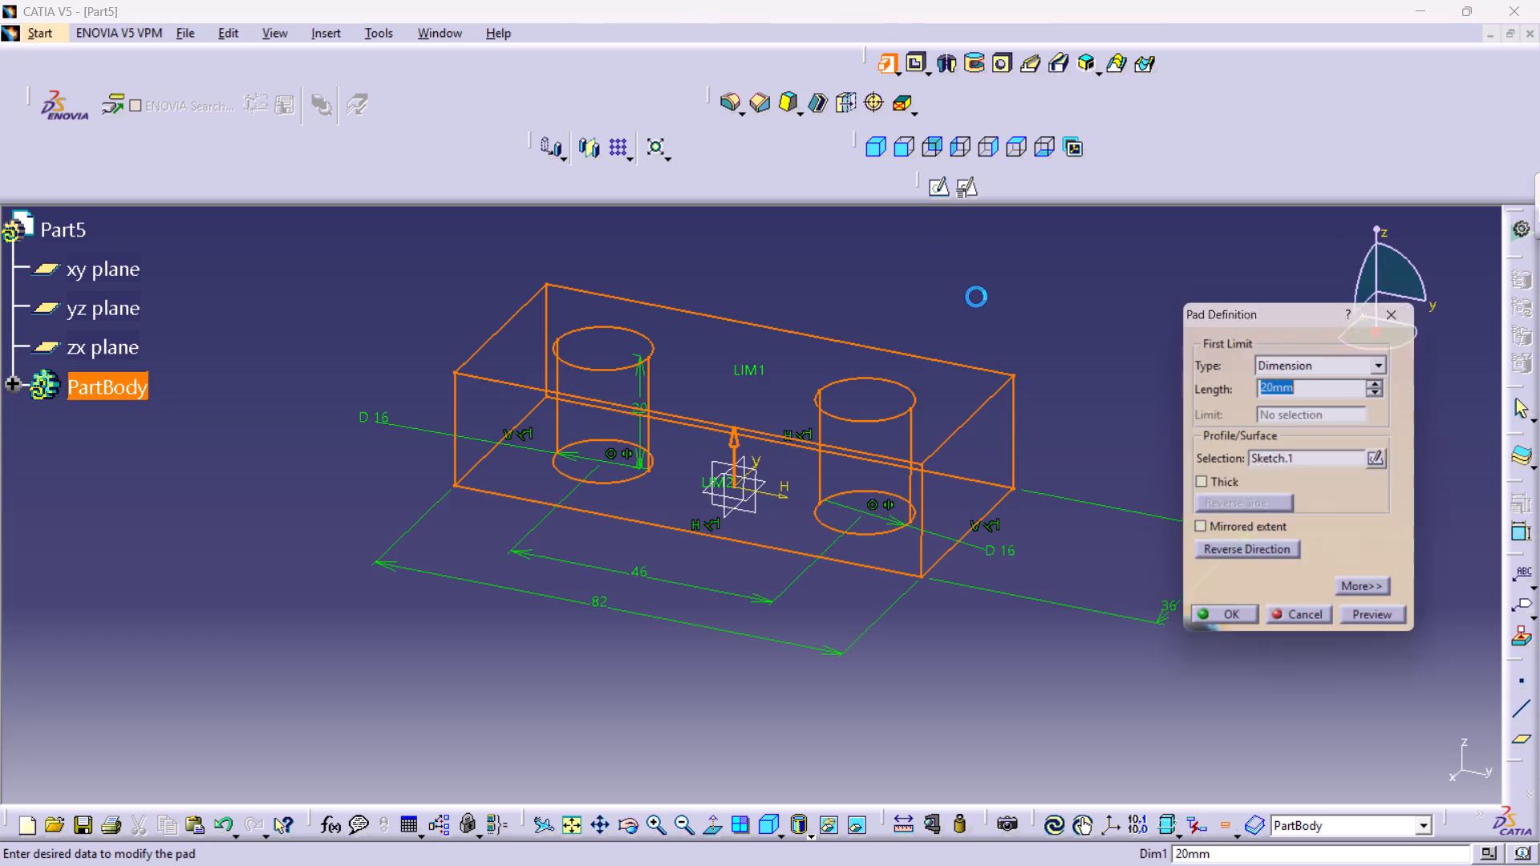
click(1230, 534)
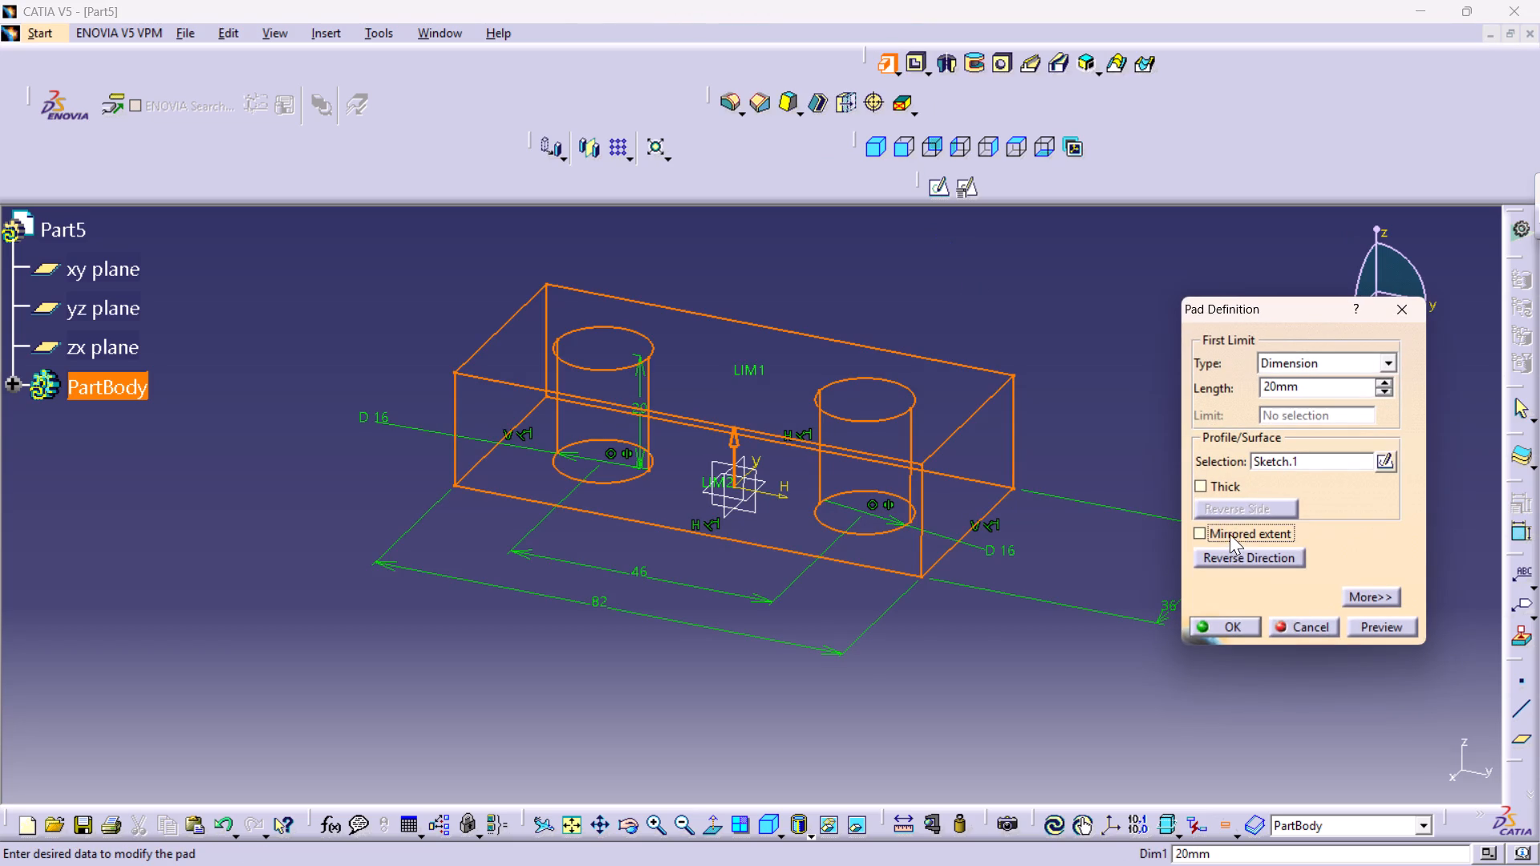
double_click(1306, 385)
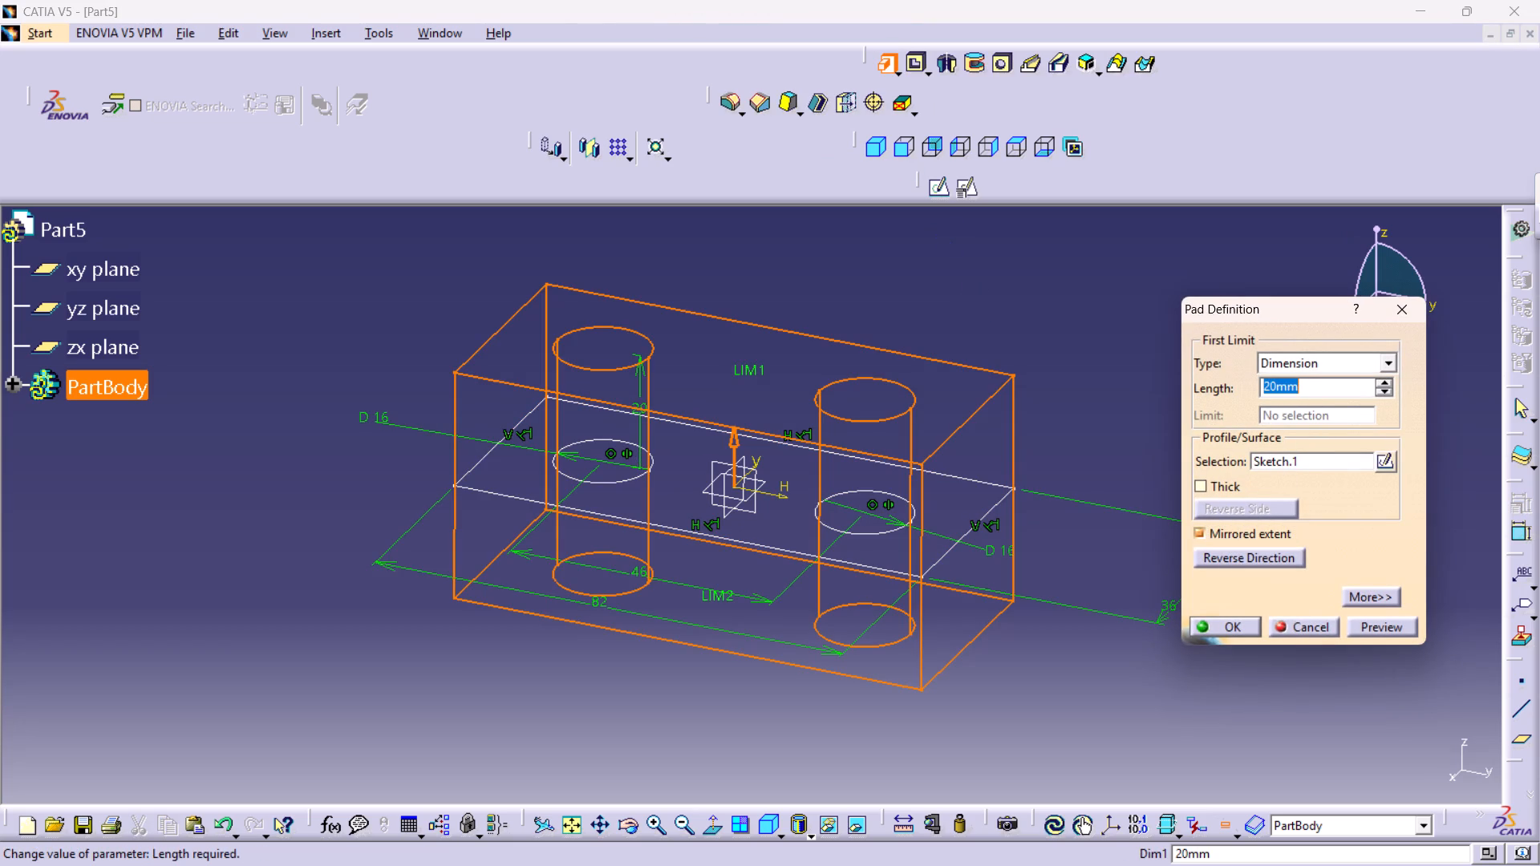
key(4)
key(Return)
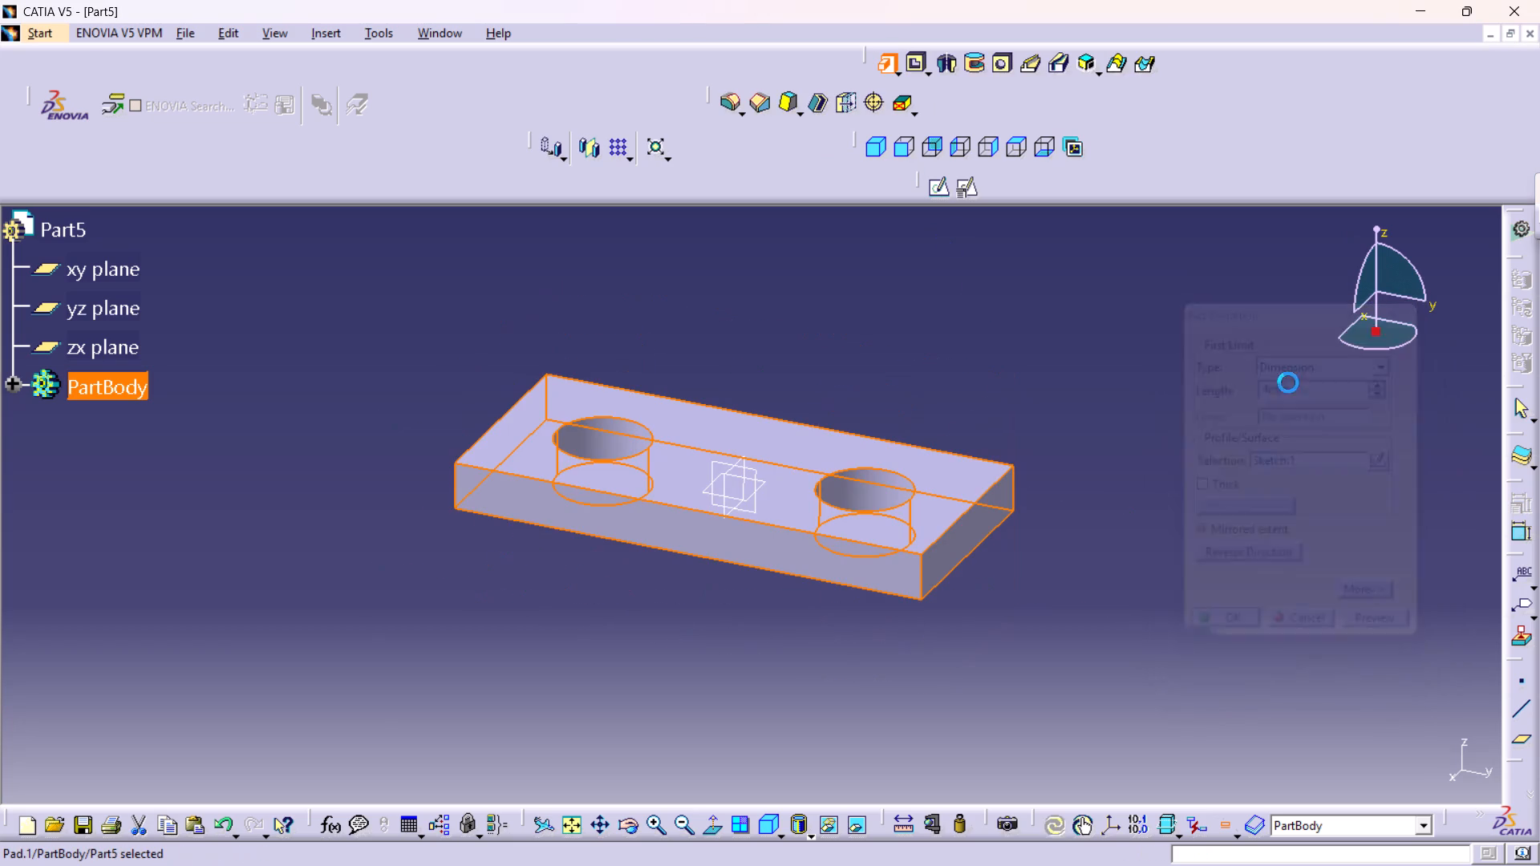
click(1097, 469)
Edge-fillet the plate's short end face on the positive Y side with an 18 mm radius.
click(966, 535)
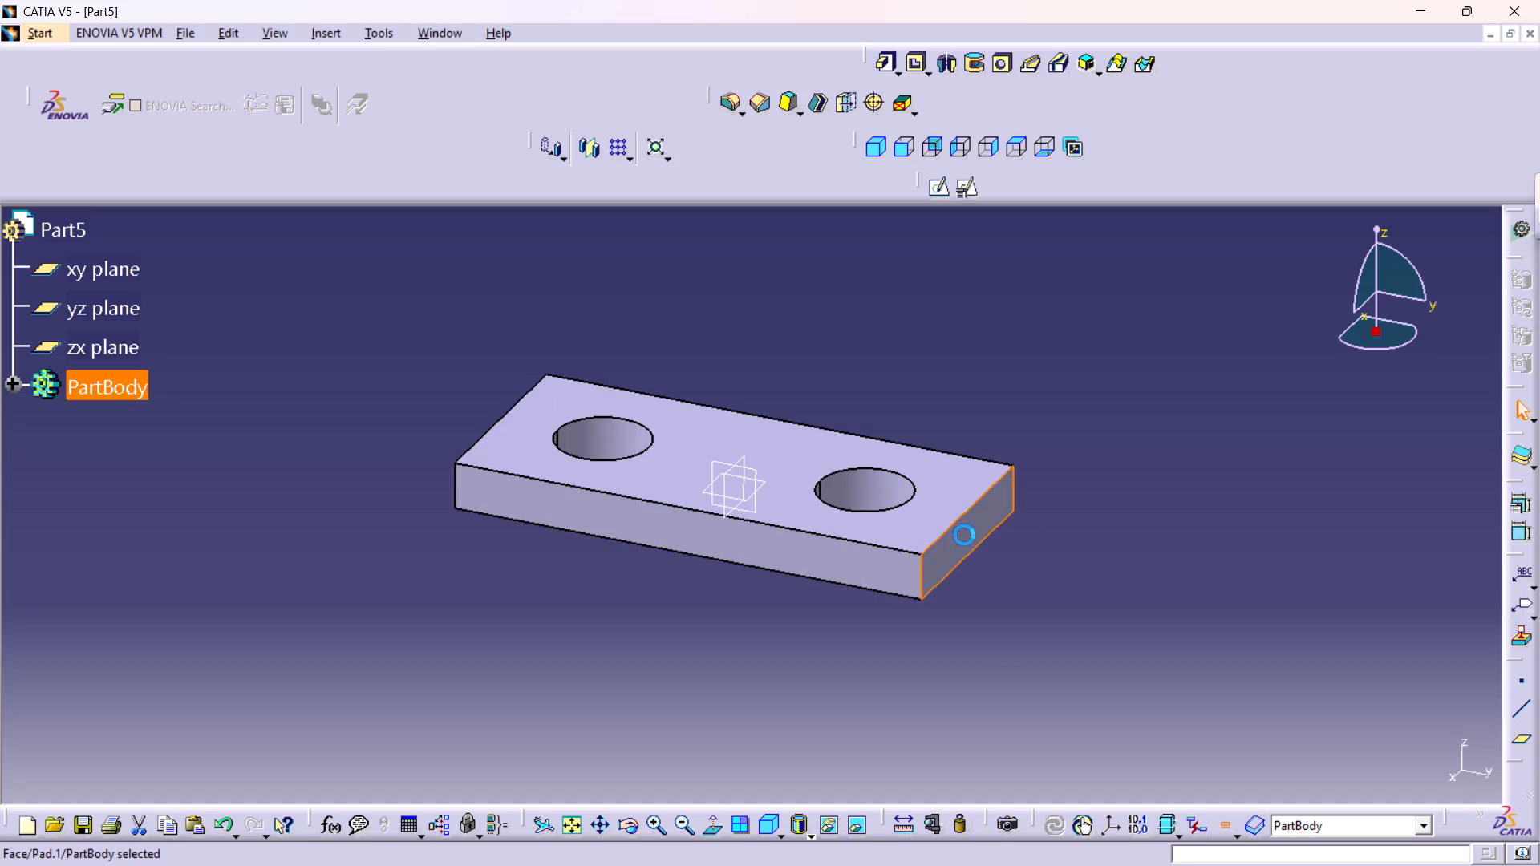
click(727, 99)
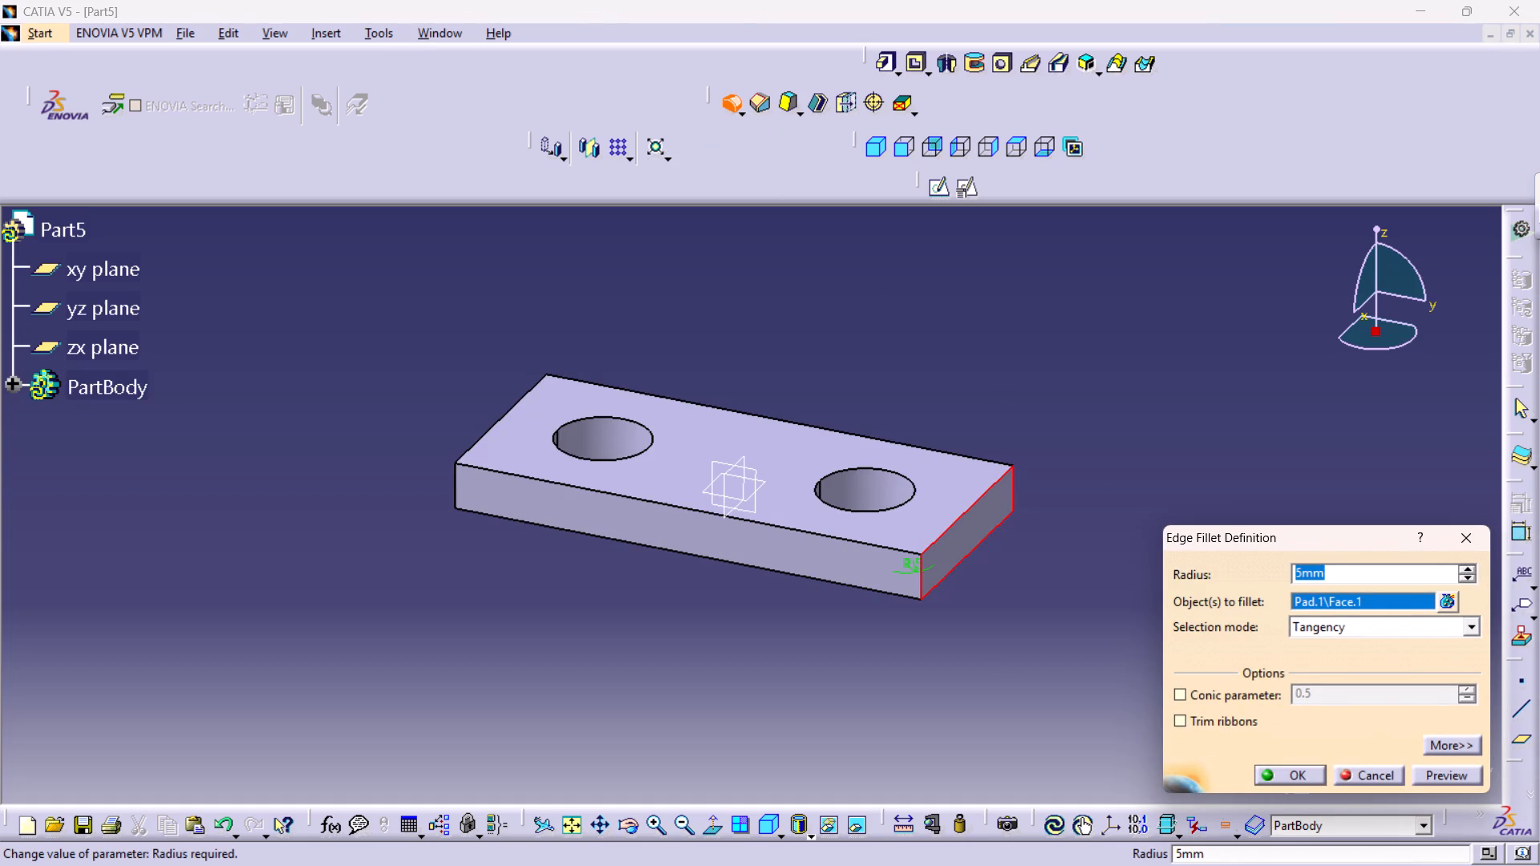
text(18)
key(Return)
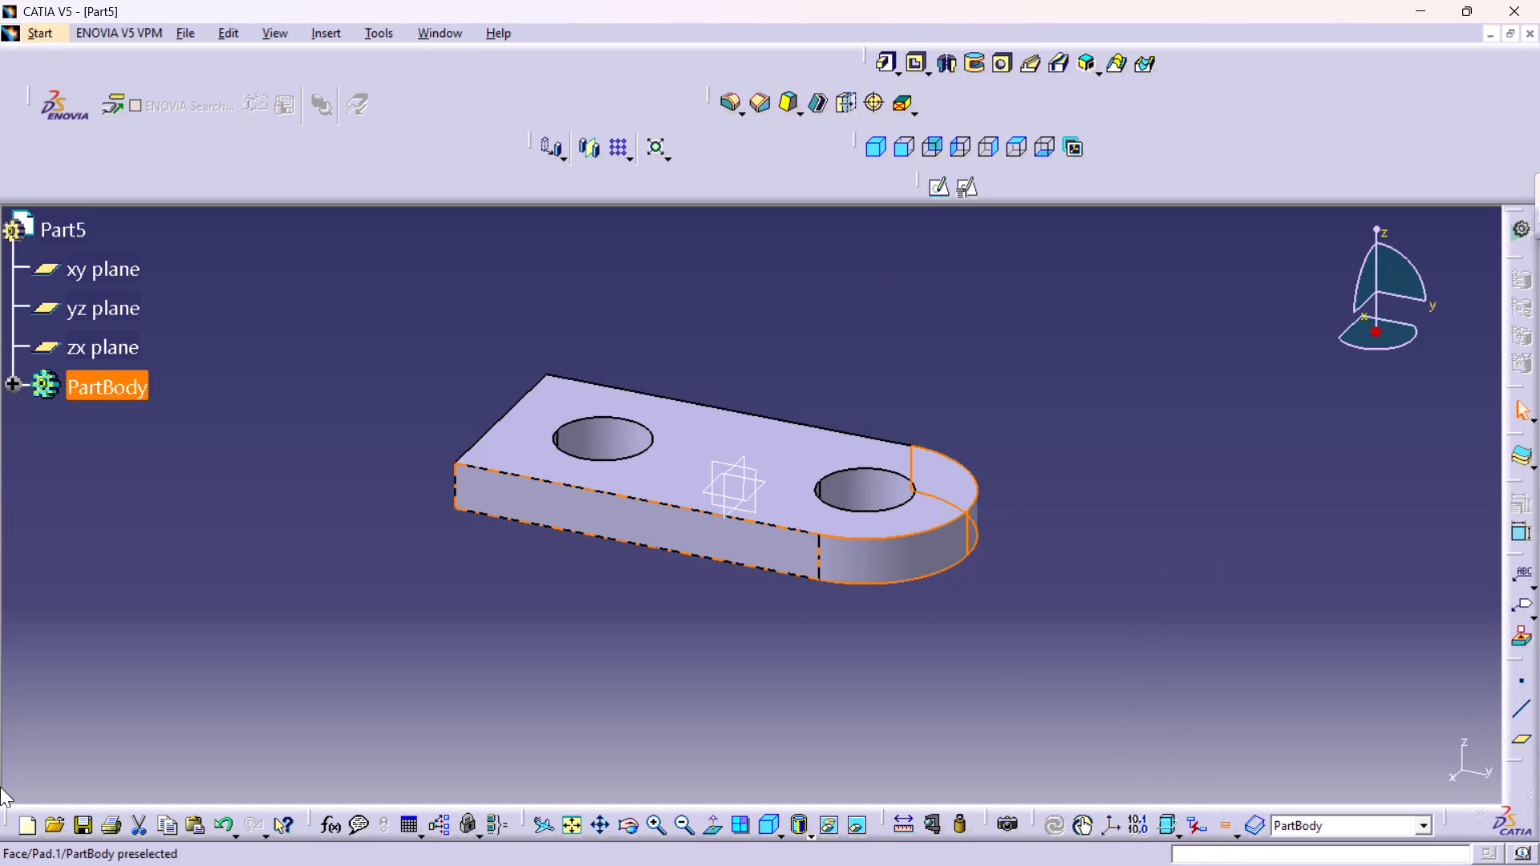
drag(0, 790, 31, 807)
click(329, 715)
Edge-fillet the plate's opposite short end face with an 18 mm radius.
middle_drag(275, 667, 542, 678)
right_drag(282, 679, 542, 678)
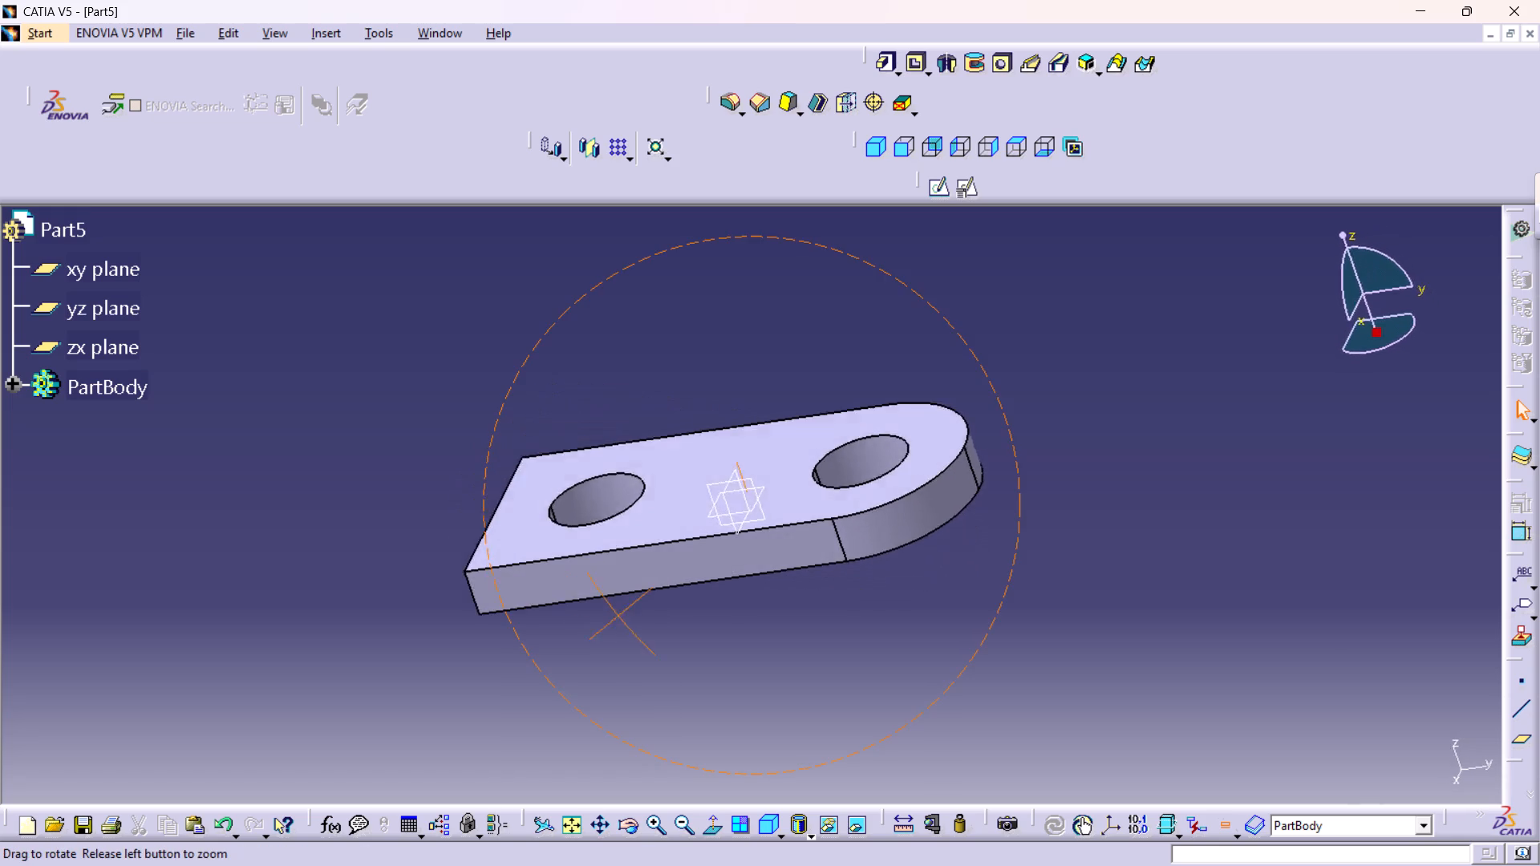
right_drag(542, 678, 576, 658)
middle_drag(542, 678, 576, 658)
middle_drag(599, 616, 769, 562)
right_drag(603, 615, 769, 562)
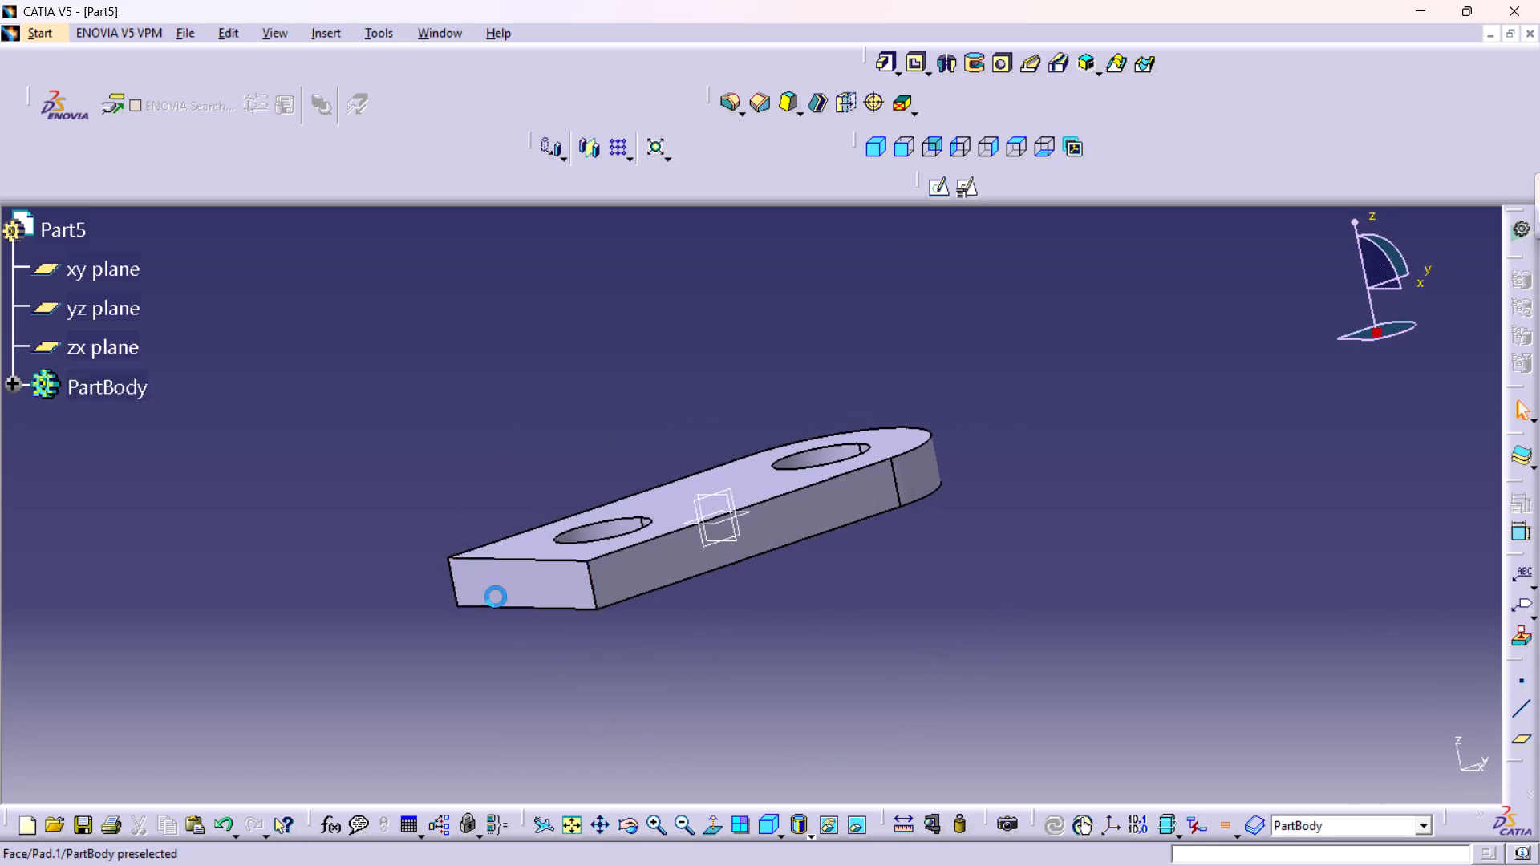
click(496, 597)
click(731, 115)
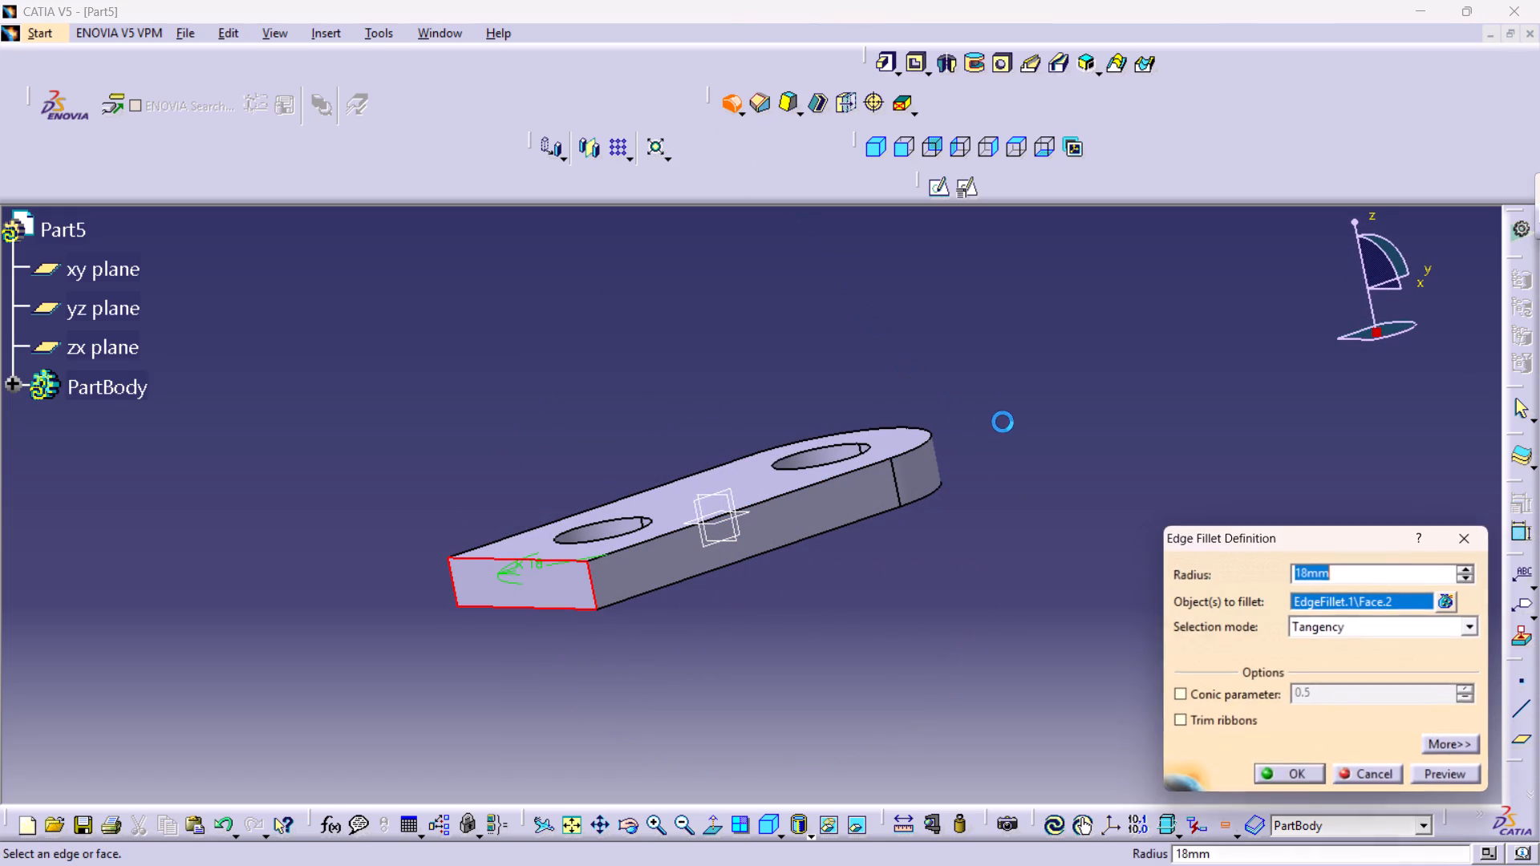
text(18)
key(Return)
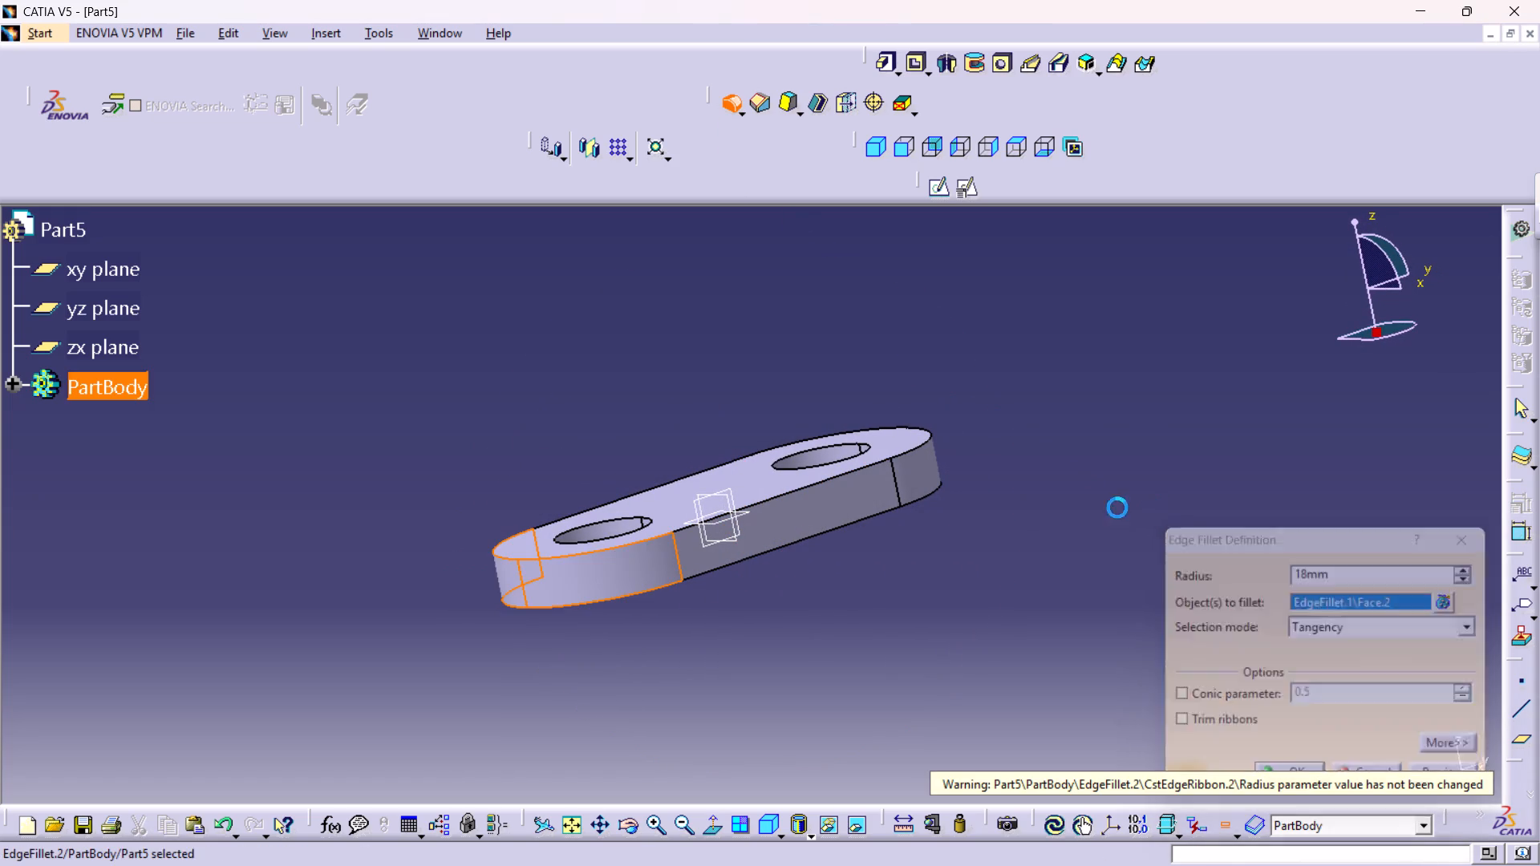
click(851, 617)
Examine the rounded plate and its two holes in the isometric view and from other angles.
middle_drag(1082, 388, 983, 537)
right_drag(1077, 400, 983, 537)
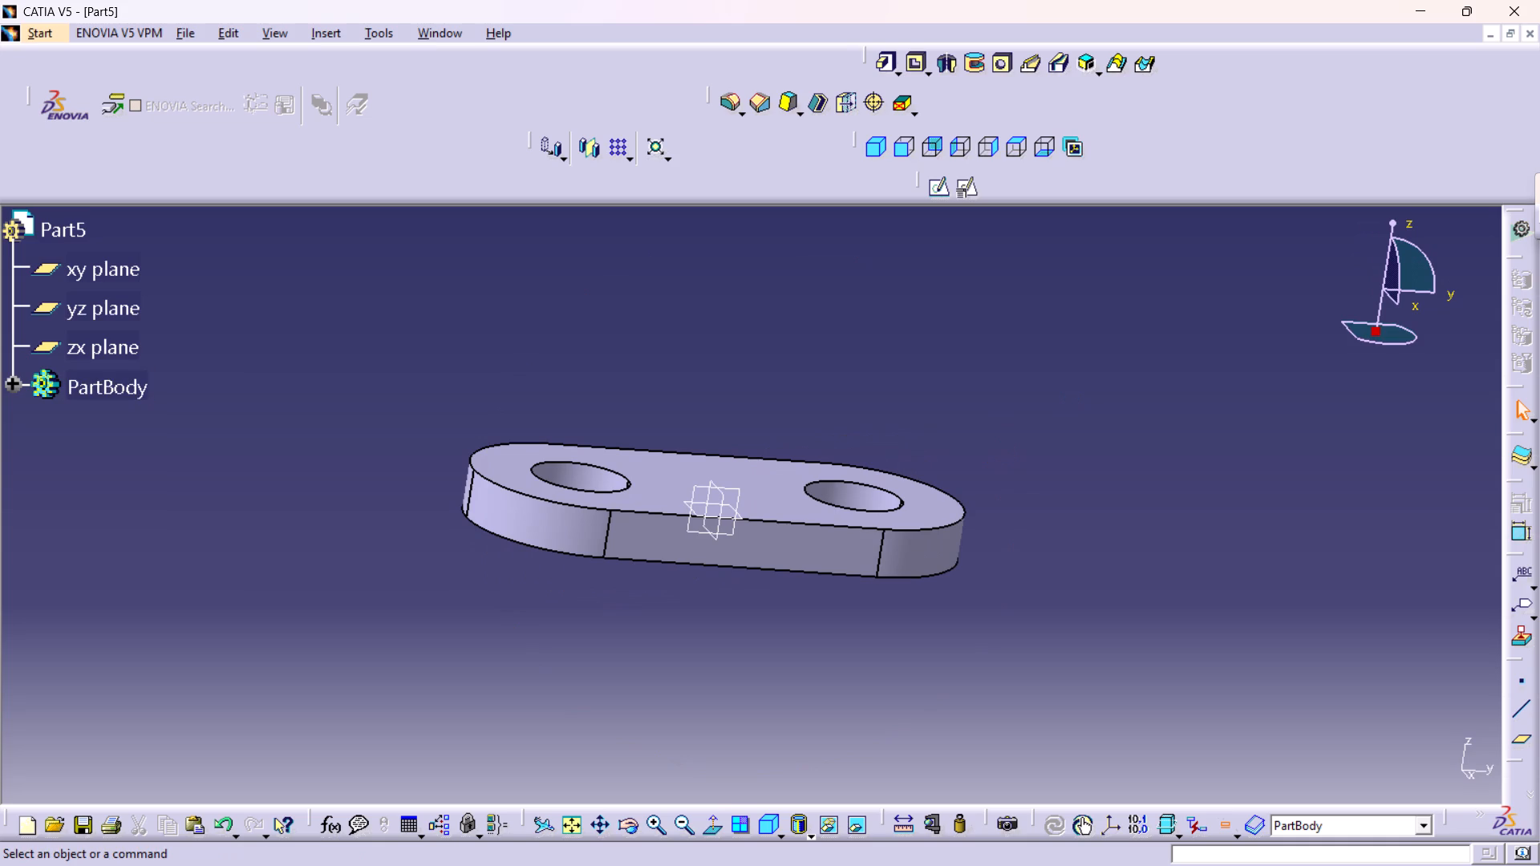
click(770, 828)
middle_drag(983, 443, 967, 389)
right_click(983, 443)
right_click(983, 446)
middle_drag(972, 377, 940, 438)
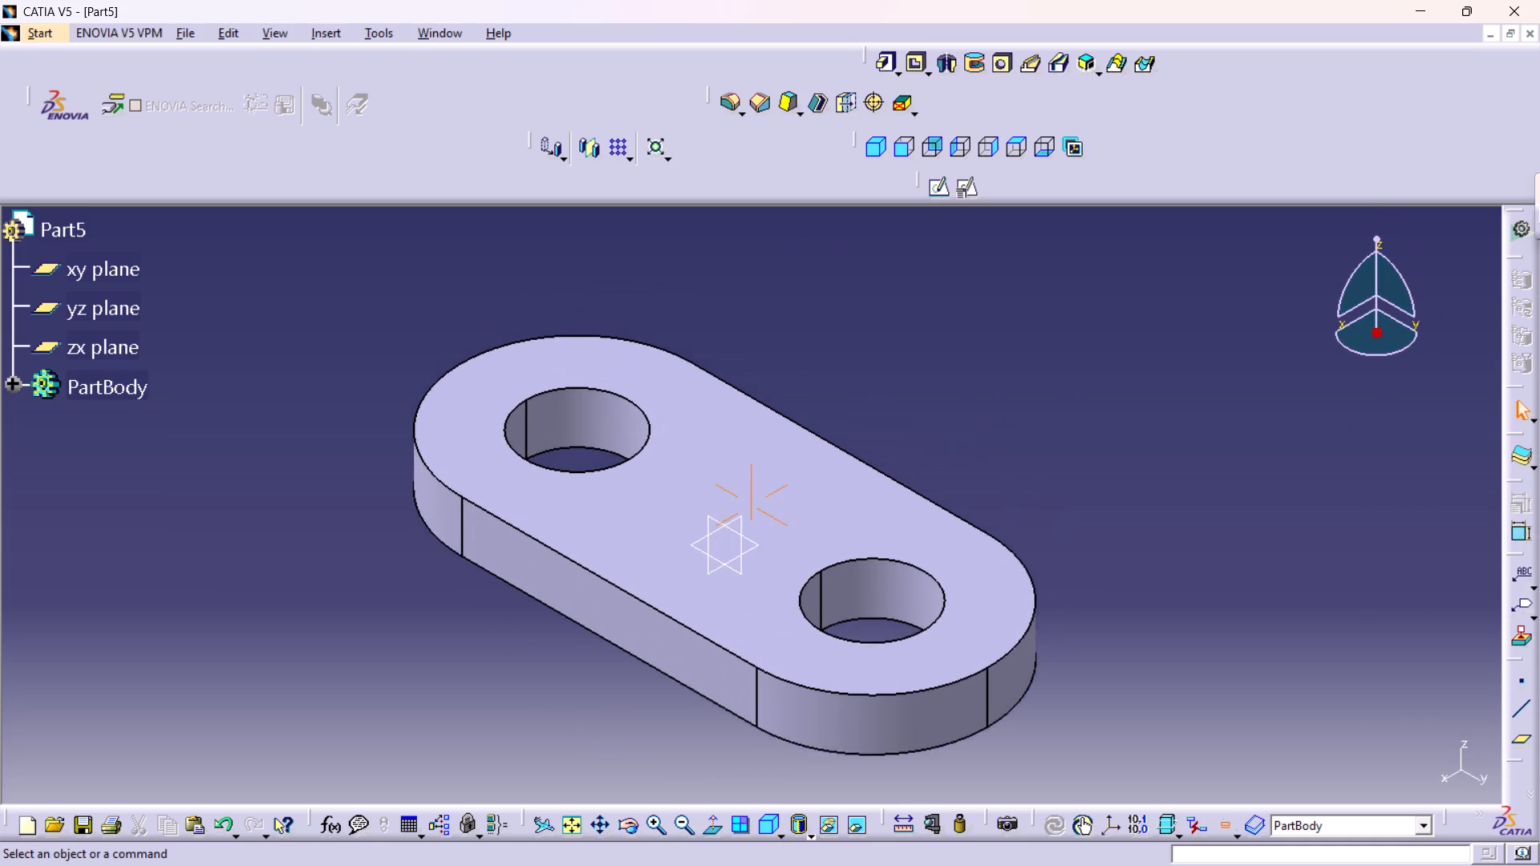
middle_drag(940, 438, 914, 481)
middle_drag(893, 522, 891, 537)
right_click(892, 522)
right_click(886, 513)
middle_drag(1025, 545, 1012, 505)
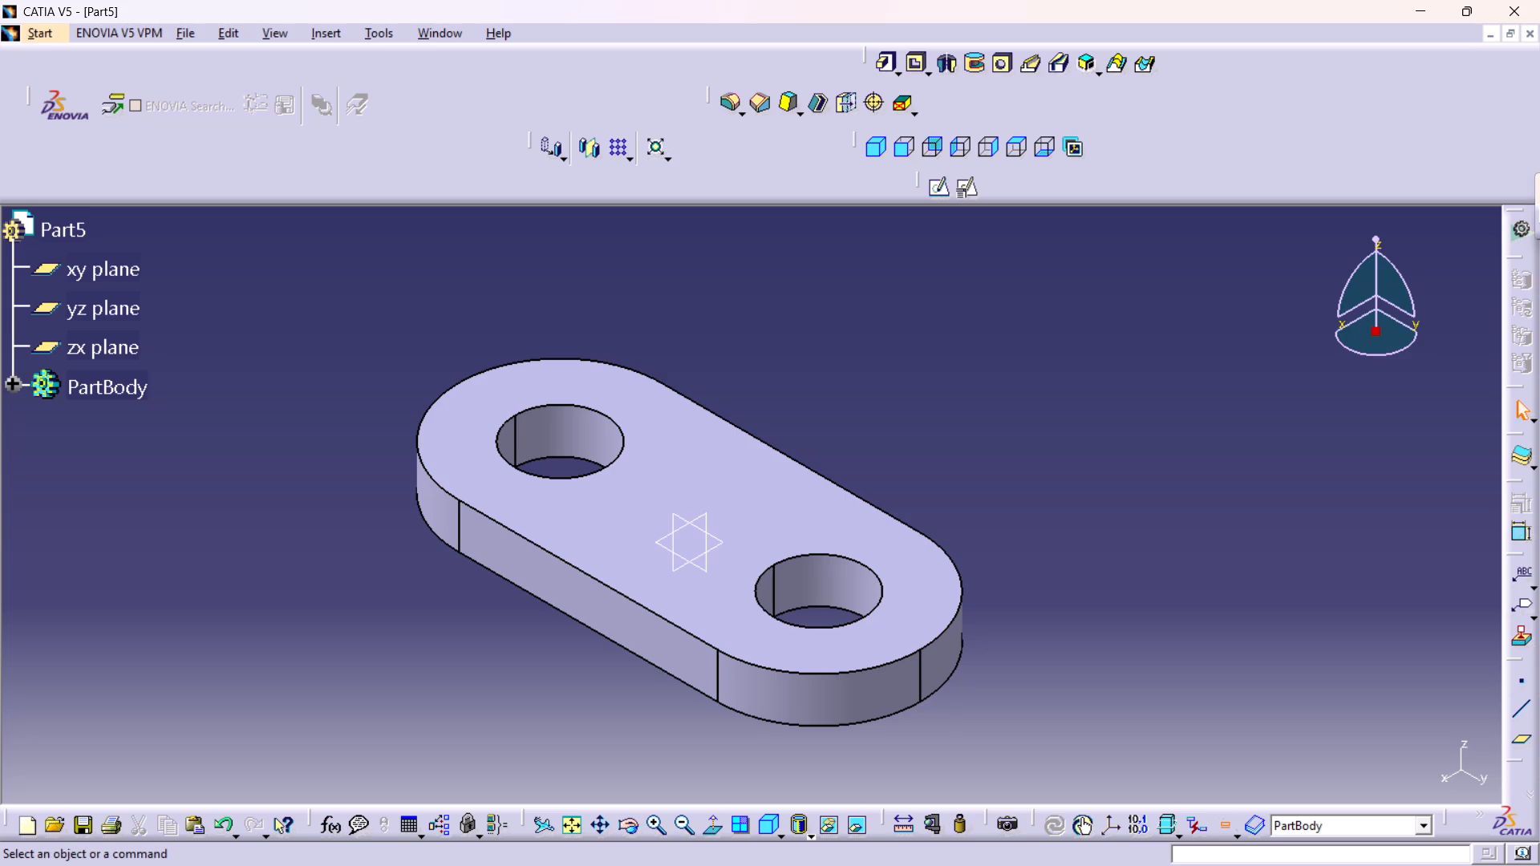
middle_drag(959, 744, 631, 686)
right_drag(955, 744, 631, 686)
middle_drag(563, 397, 469, 443)
right_drag(540, 403, 469, 443)
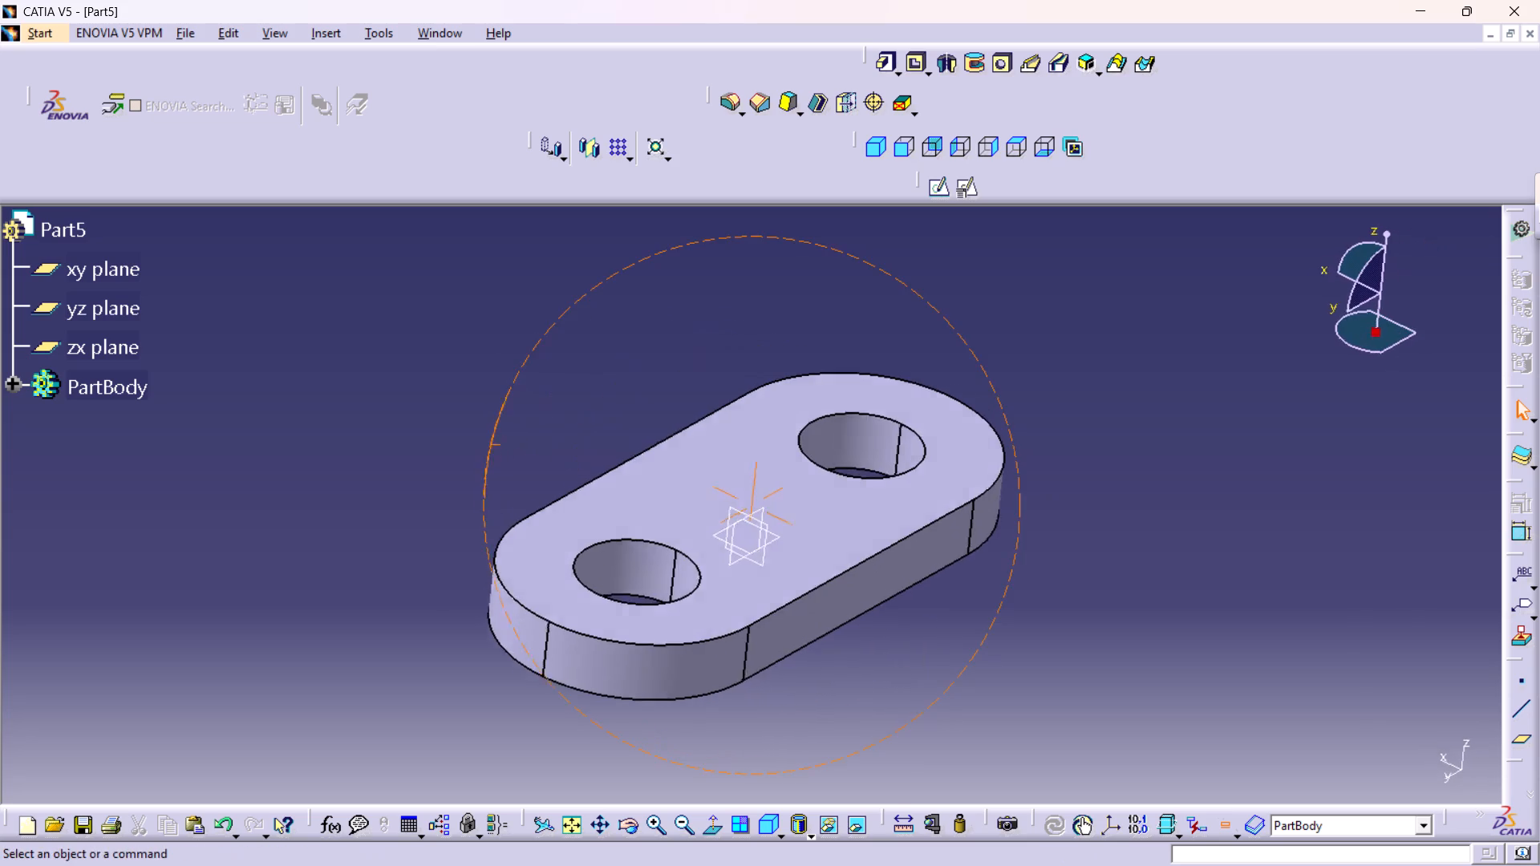
Start a positioned sketch on the plate's long straight side face with implicit origin and orientation.
right_drag(469, 443, 463, 454)
middle_drag(469, 443, 463, 454)
click(850, 610)
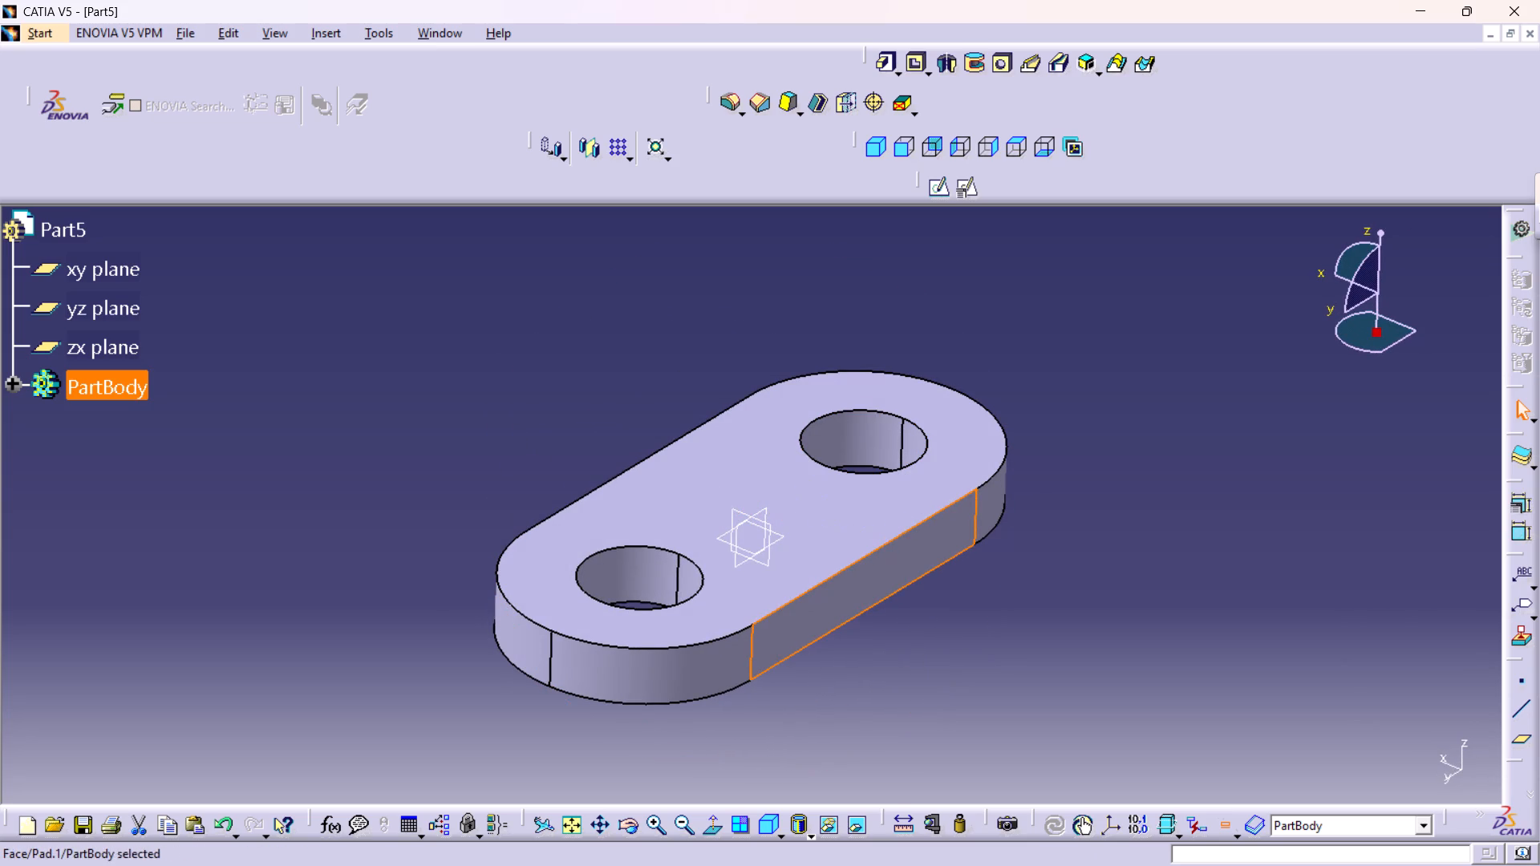
click(962, 197)
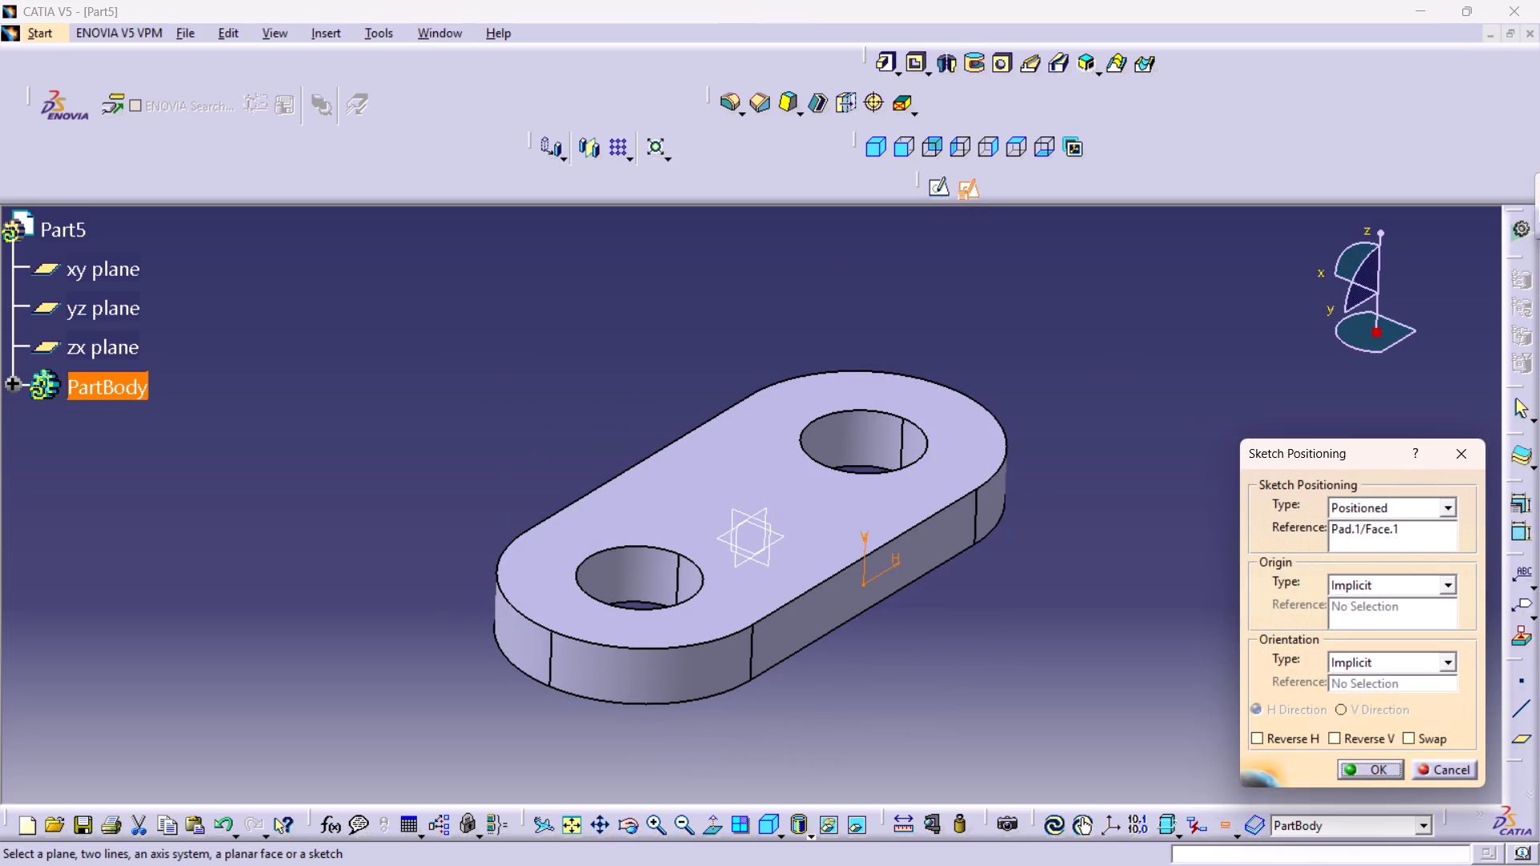
click(1360, 771)
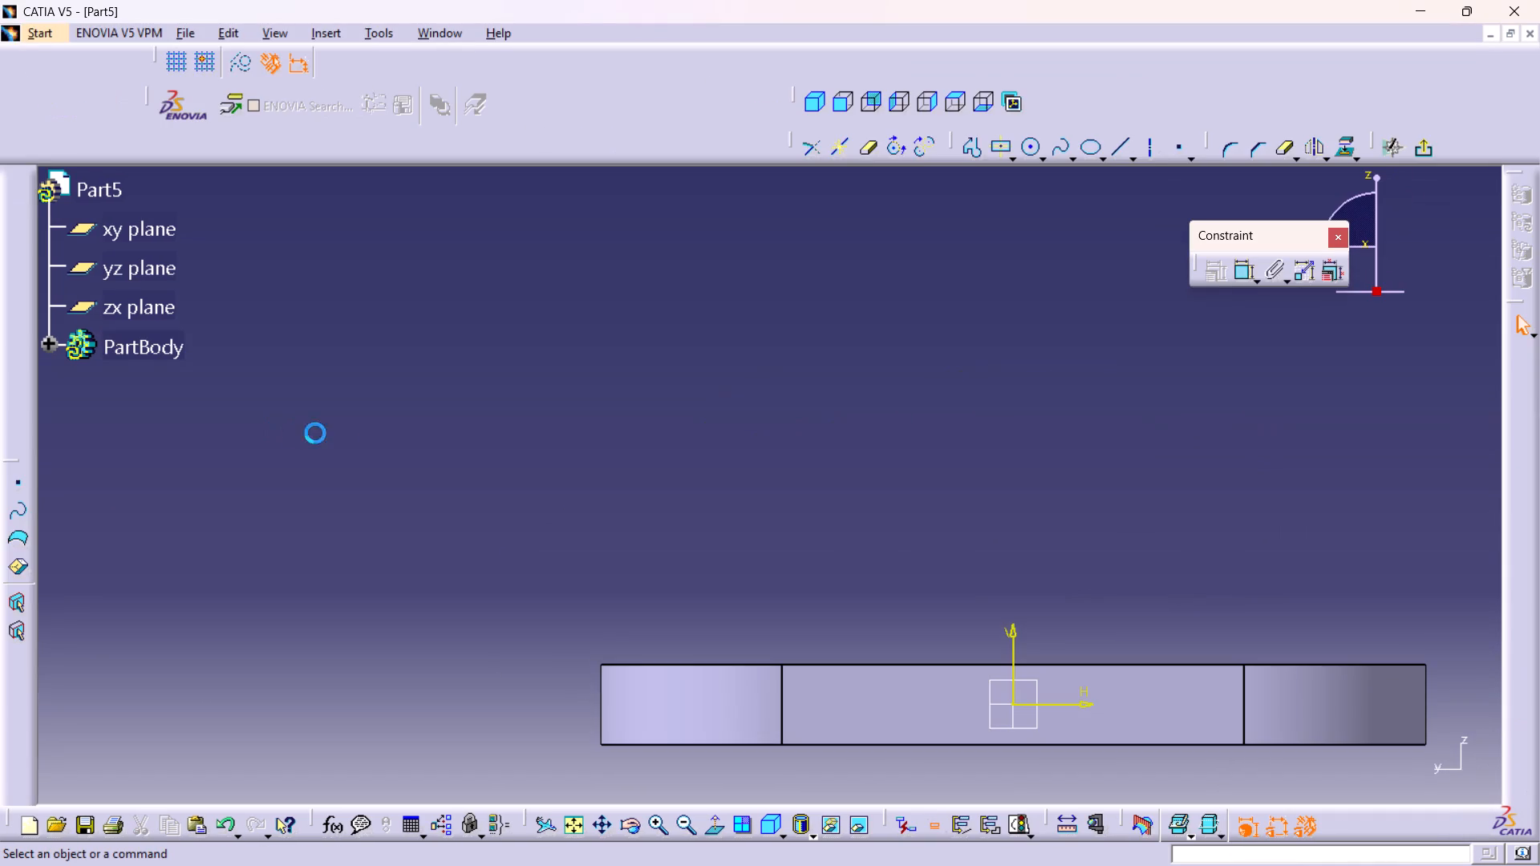
Sketch an open three-line profile above the plate, about 39 mm wide and 21 mm high, with its open side facing the plate.
middle_drag(702, 521, 450, 452)
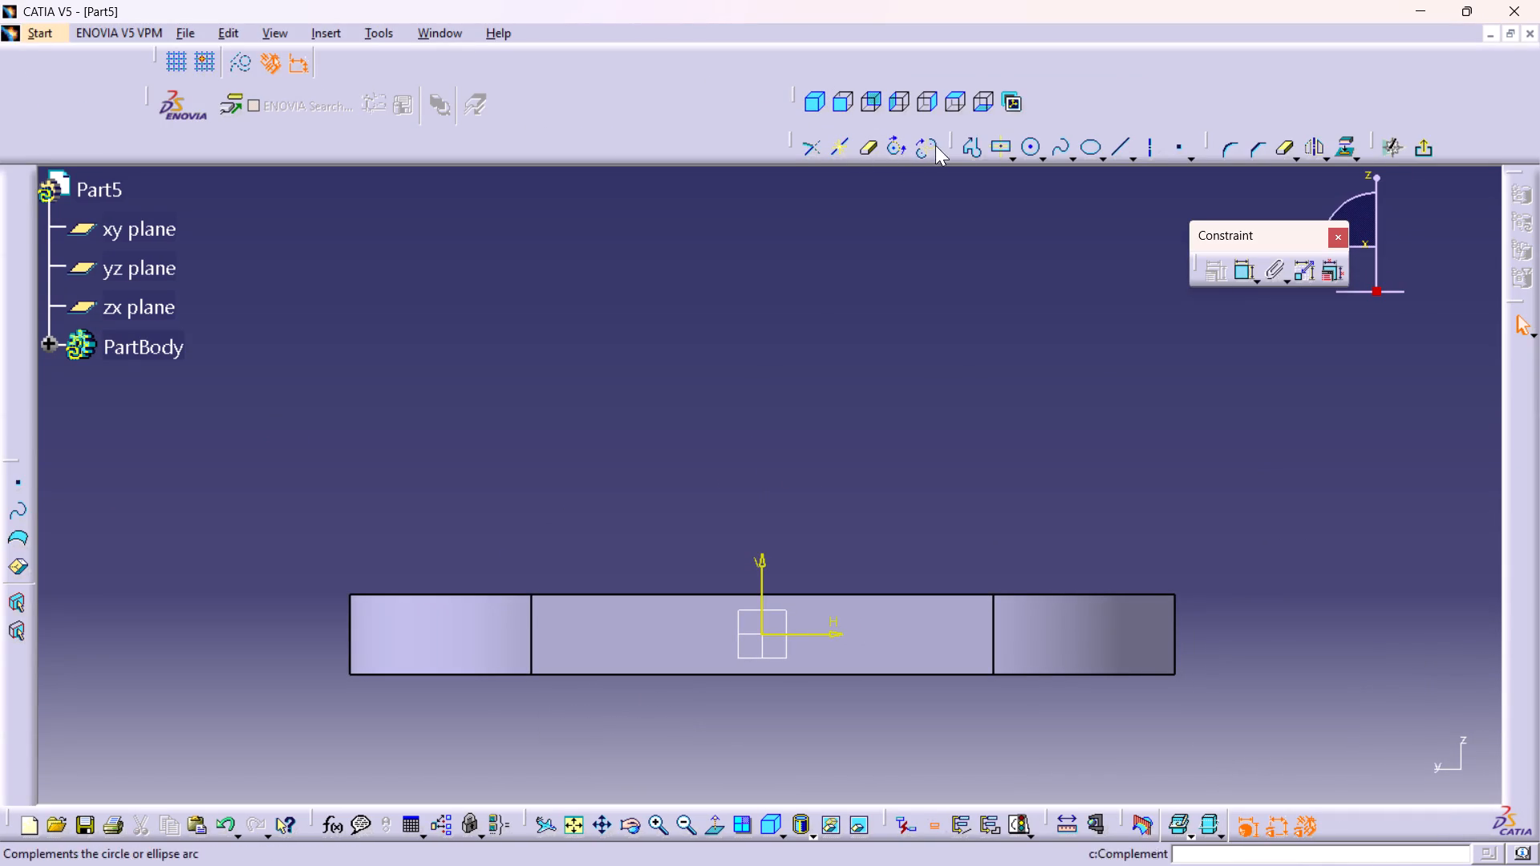
click(967, 145)
drag(967, 145, 967, 155)
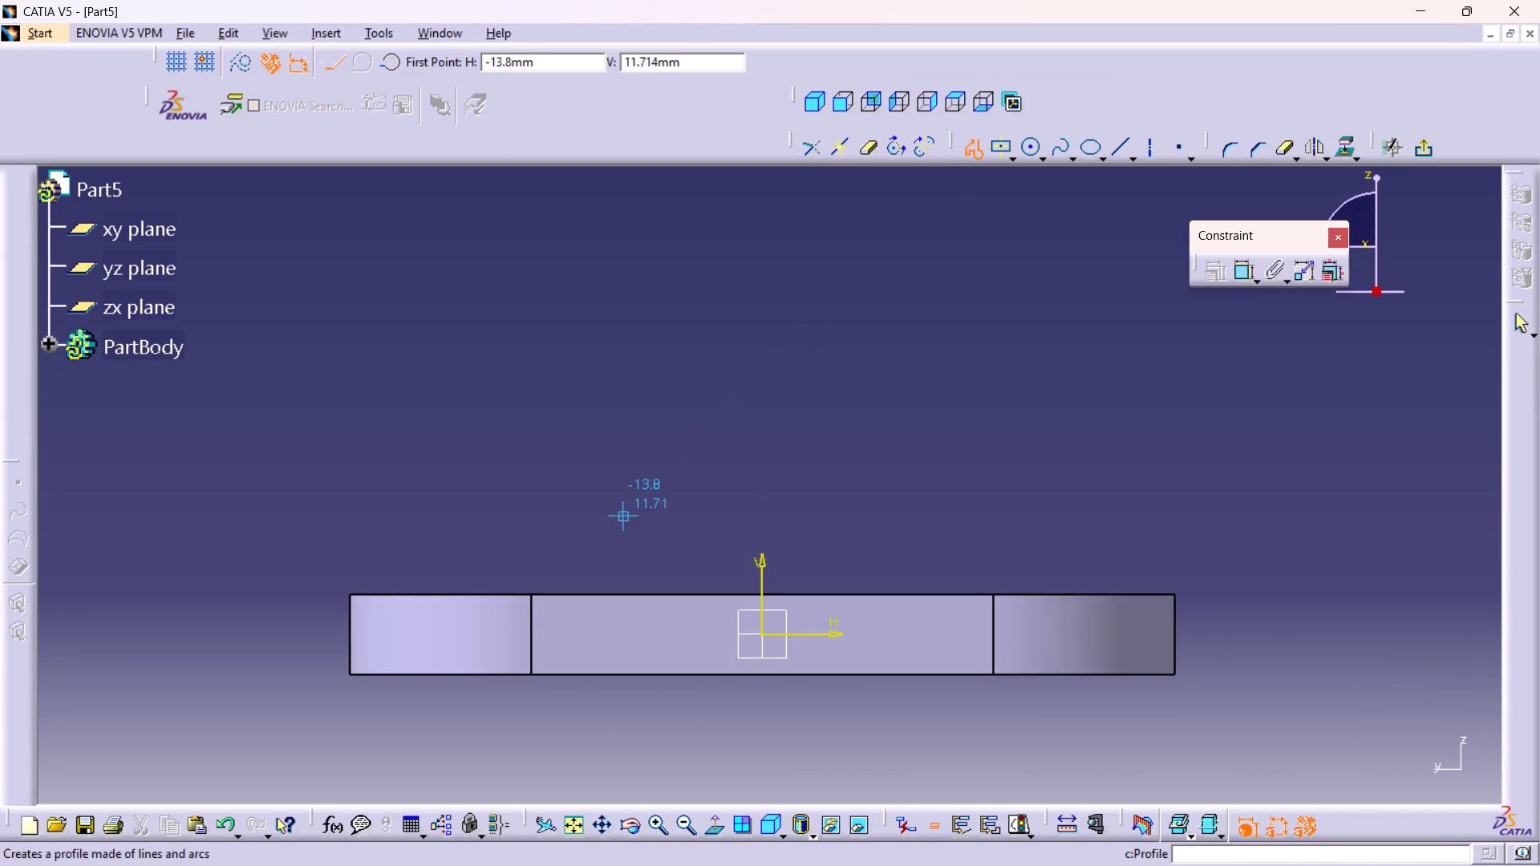
click(573, 565)
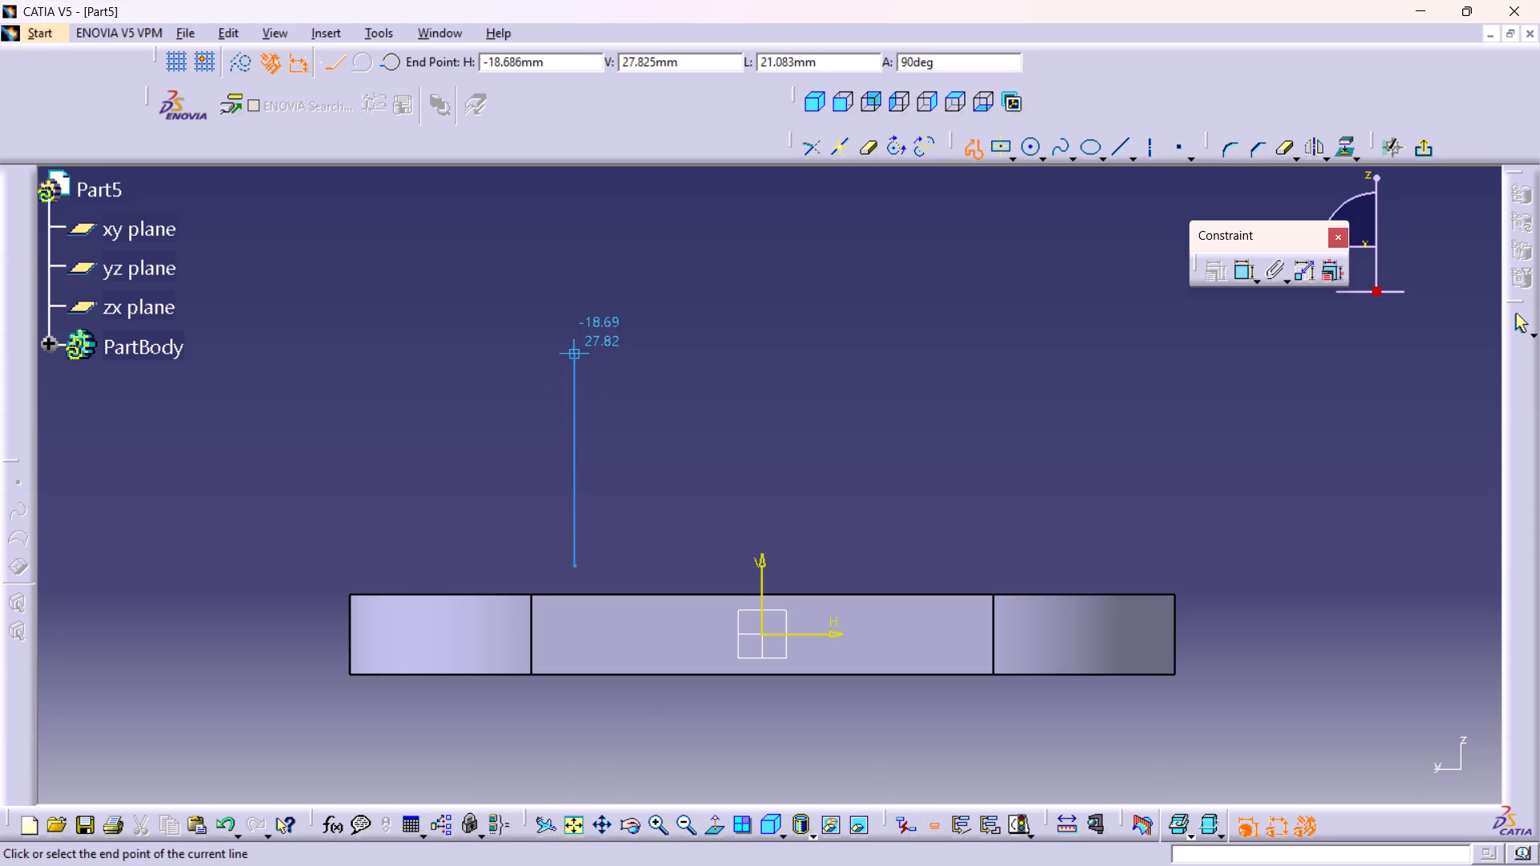
click(572, 354)
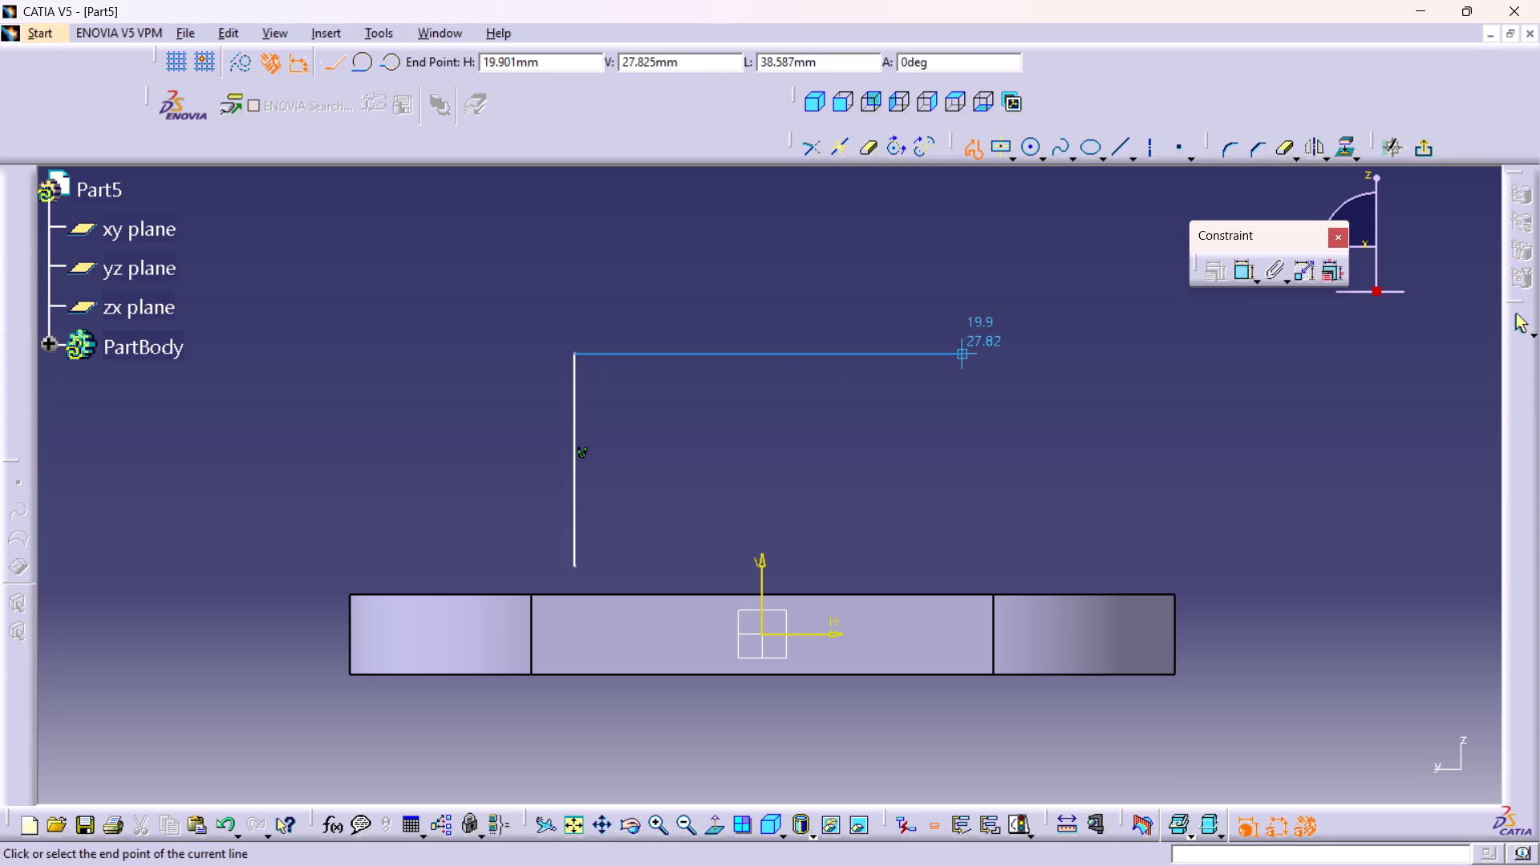
click(962, 356)
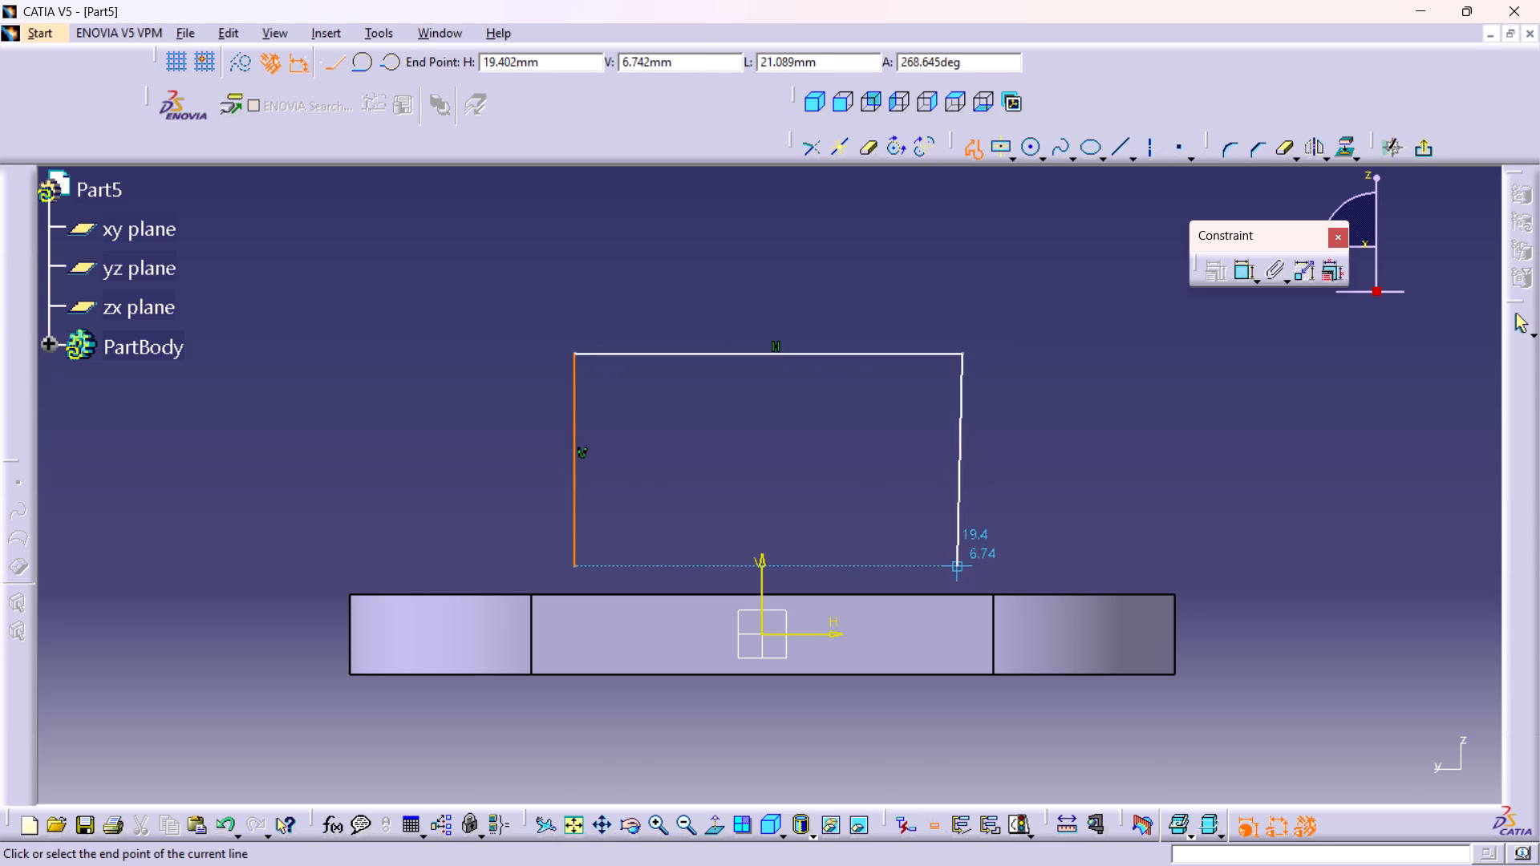
click(966, 569)
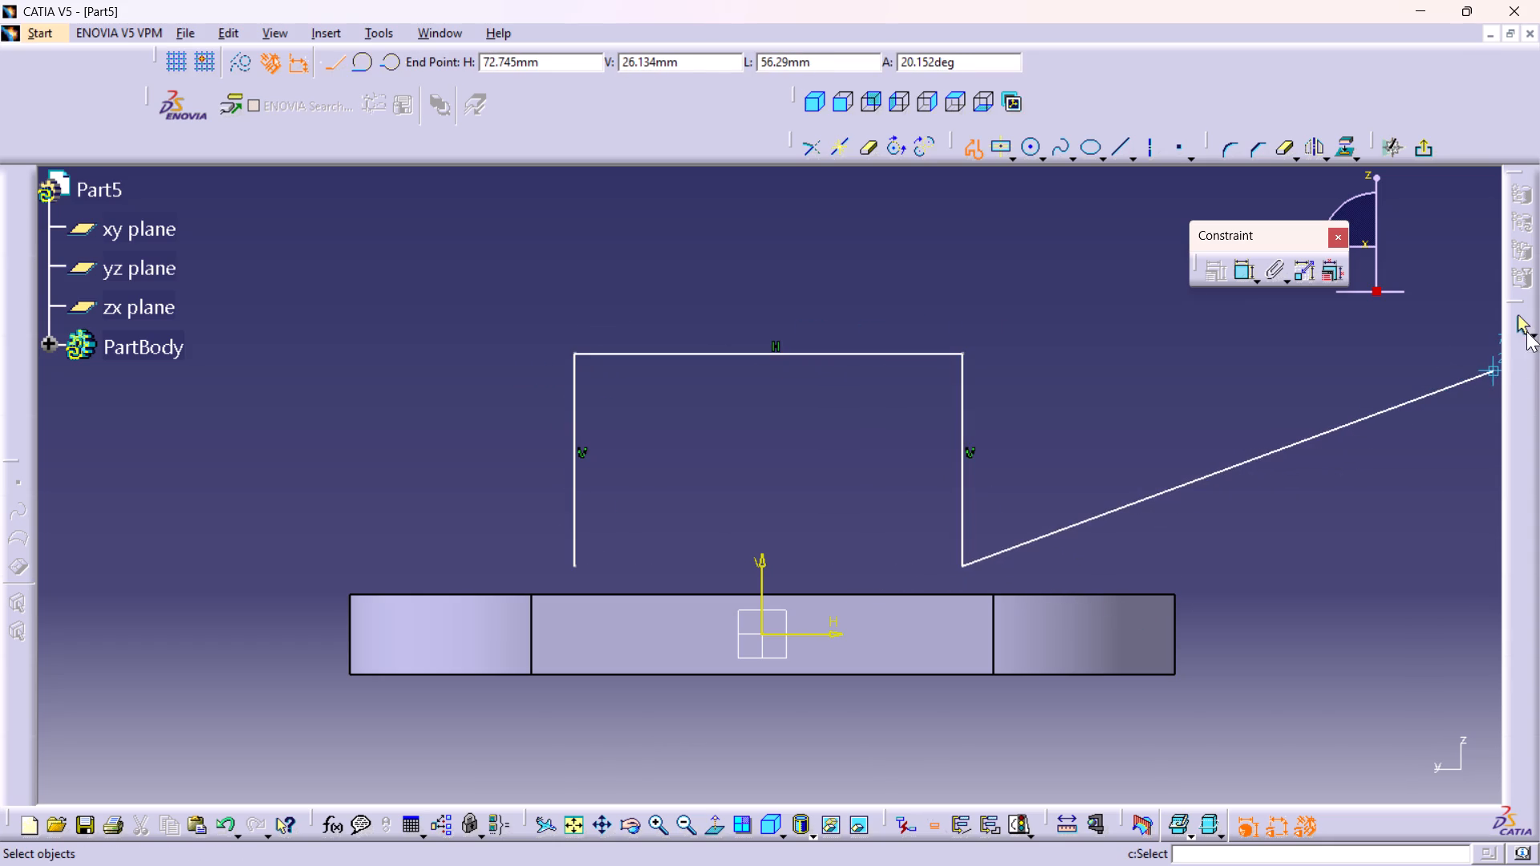
click(1514, 322)
click(1344, 426)
Dimension the profile's vertical line on the positive H side and set its length to 22+10 mm.
middle_drag(974, 422, 968, 388)
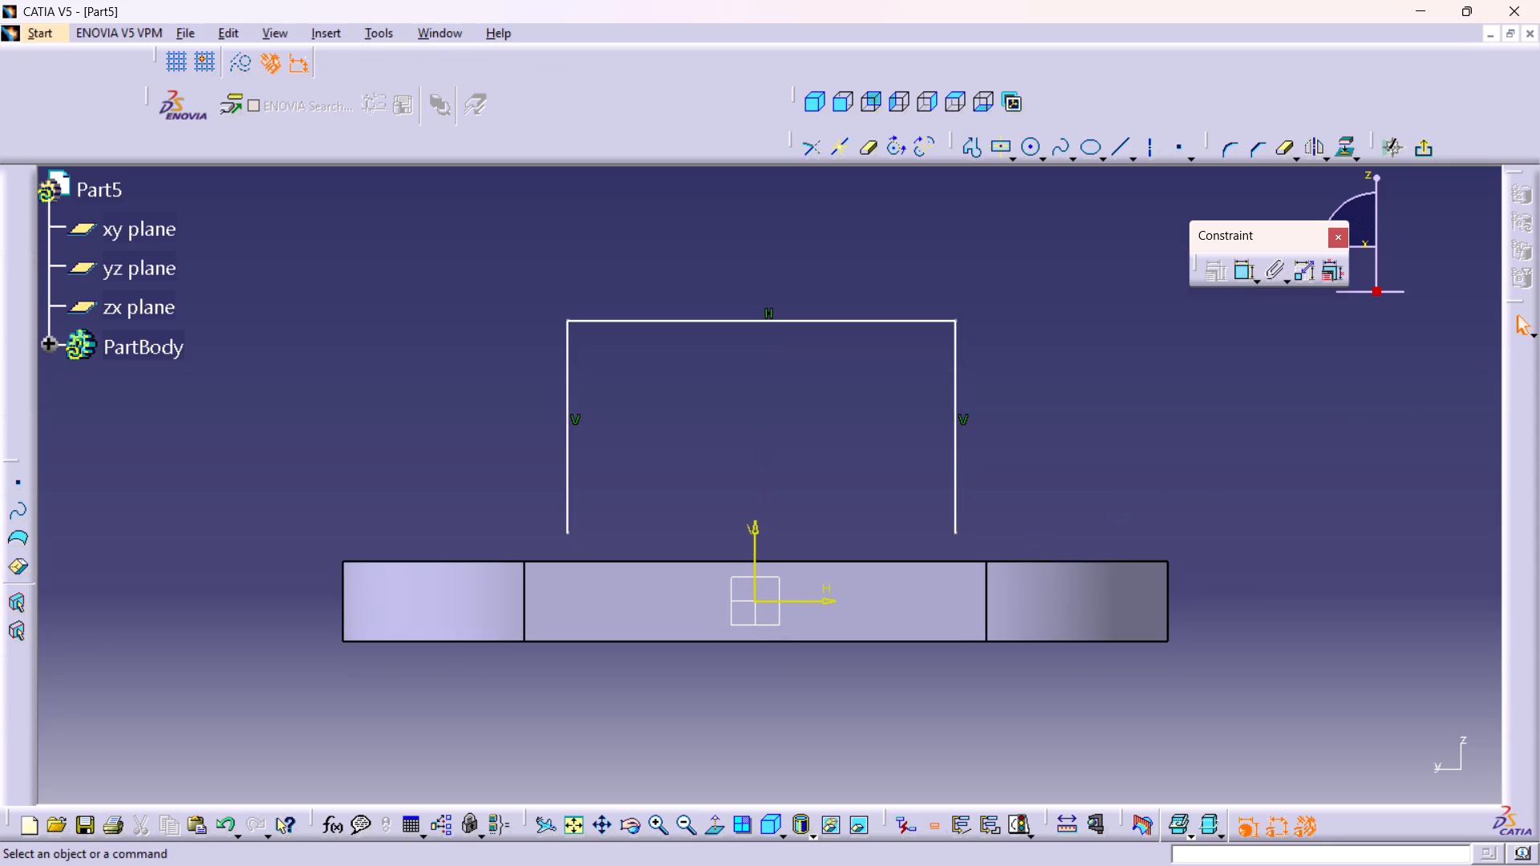
double_click(1238, 275)
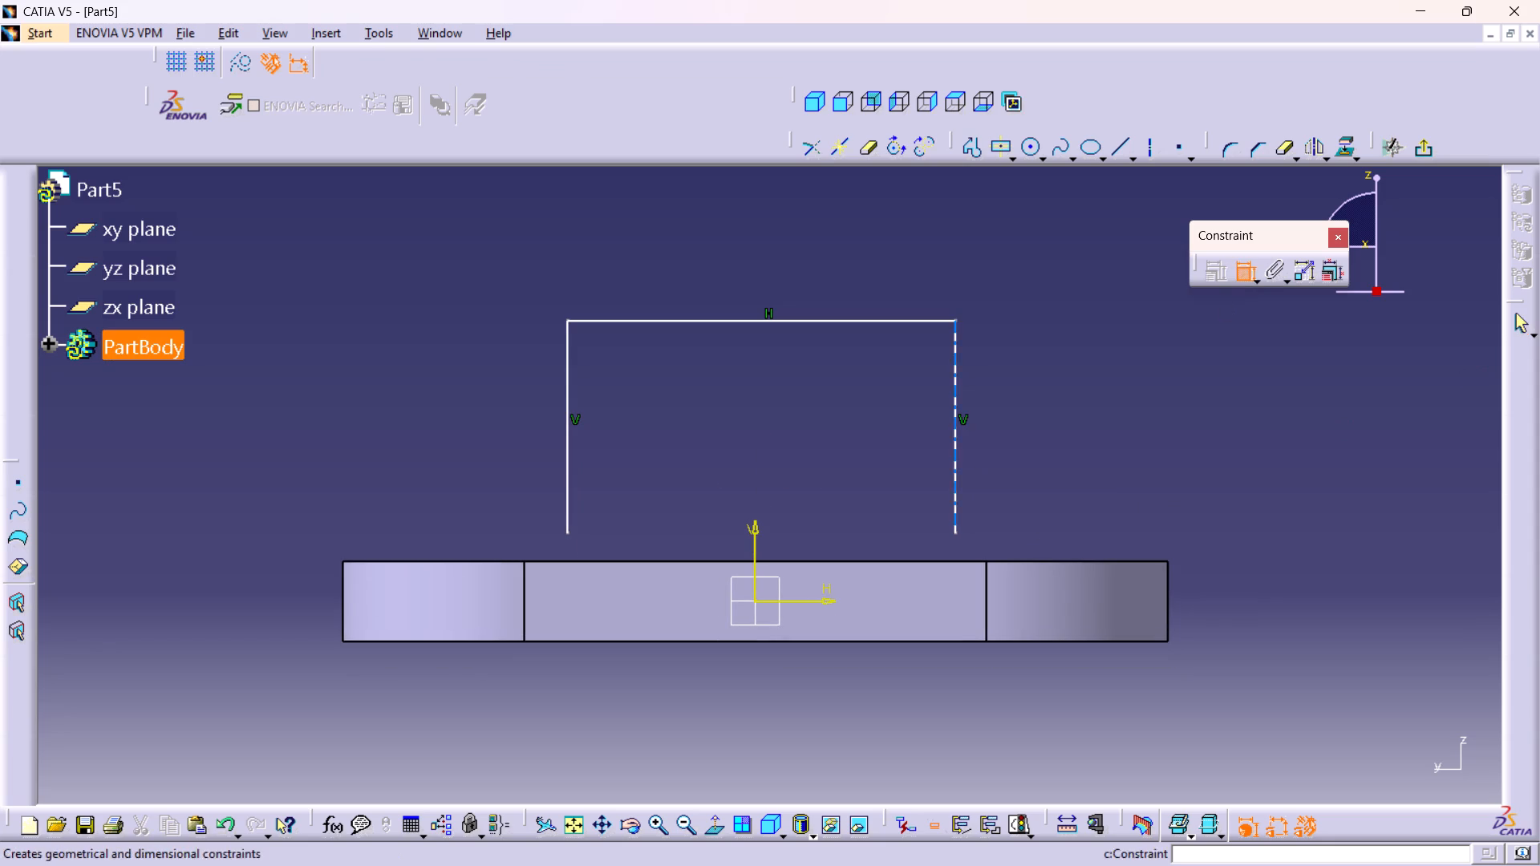
click(956, 480)
click(1125, 451)
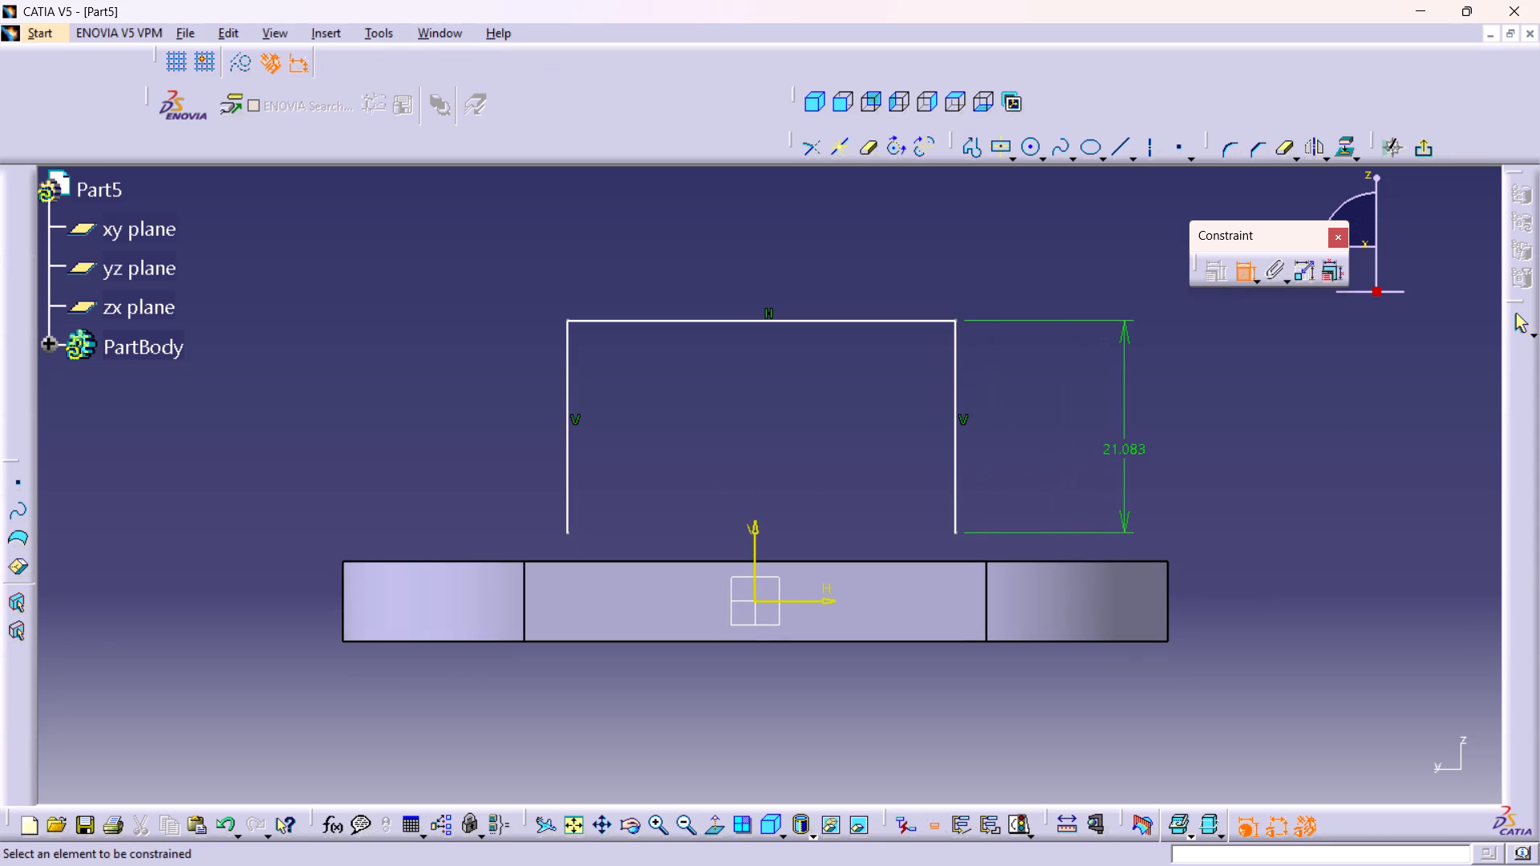
double_click(1132, 447)
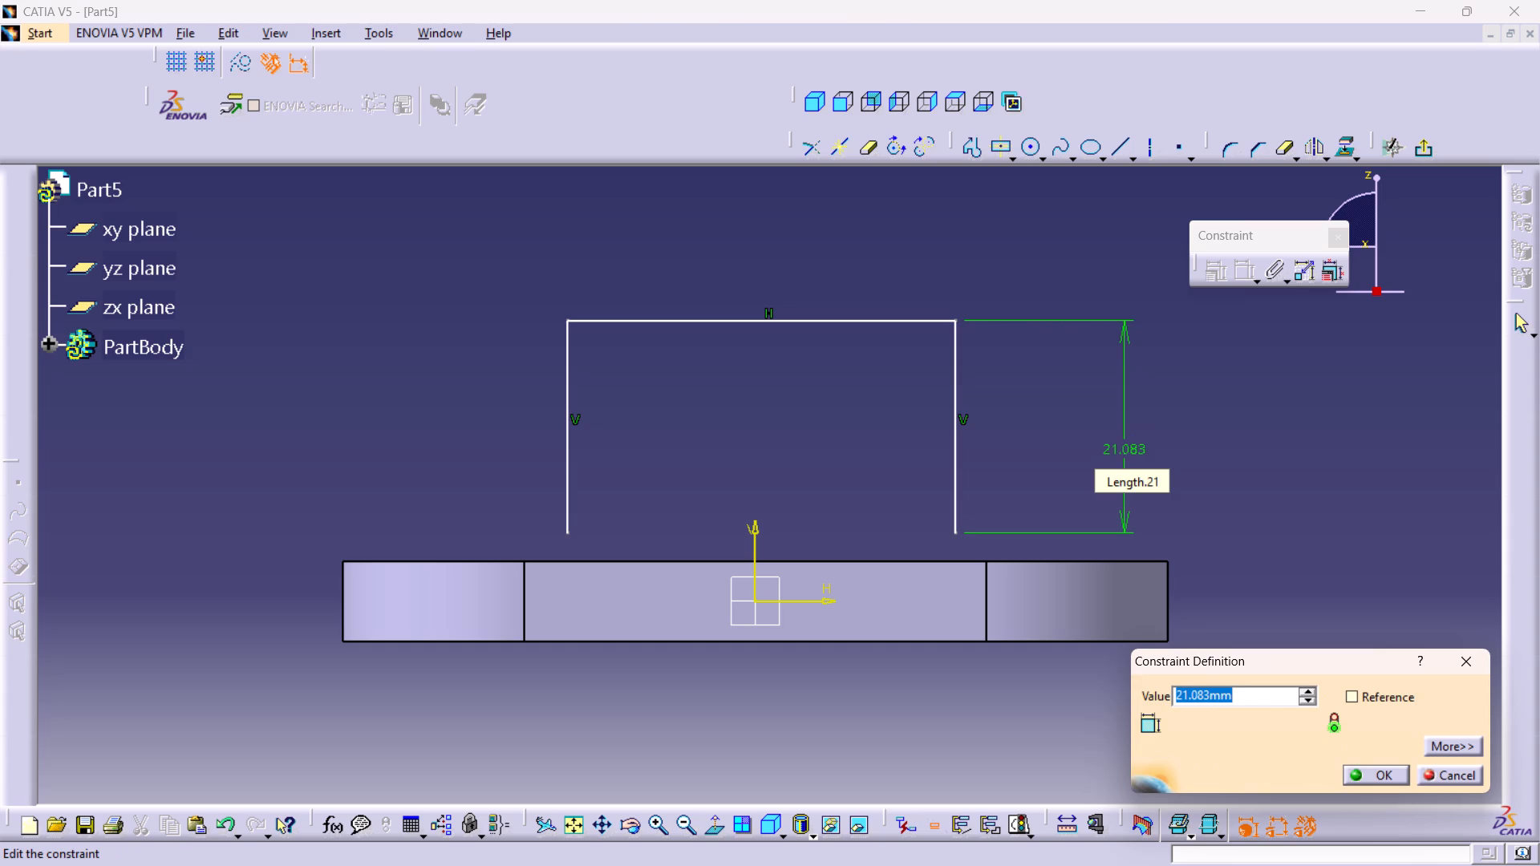
text(22)
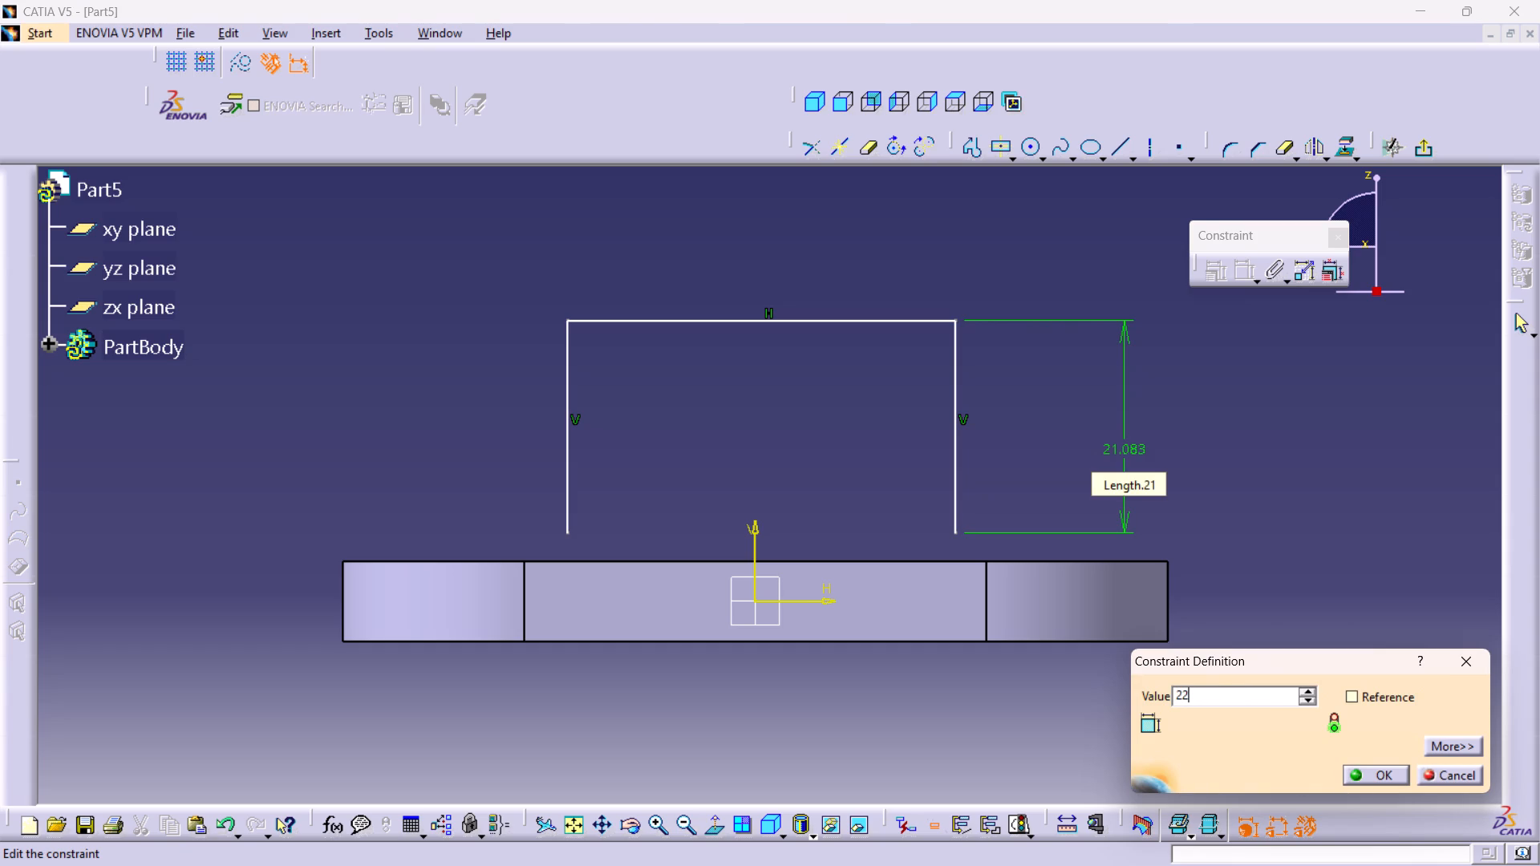
key(plus)
text(10)
key(Return)
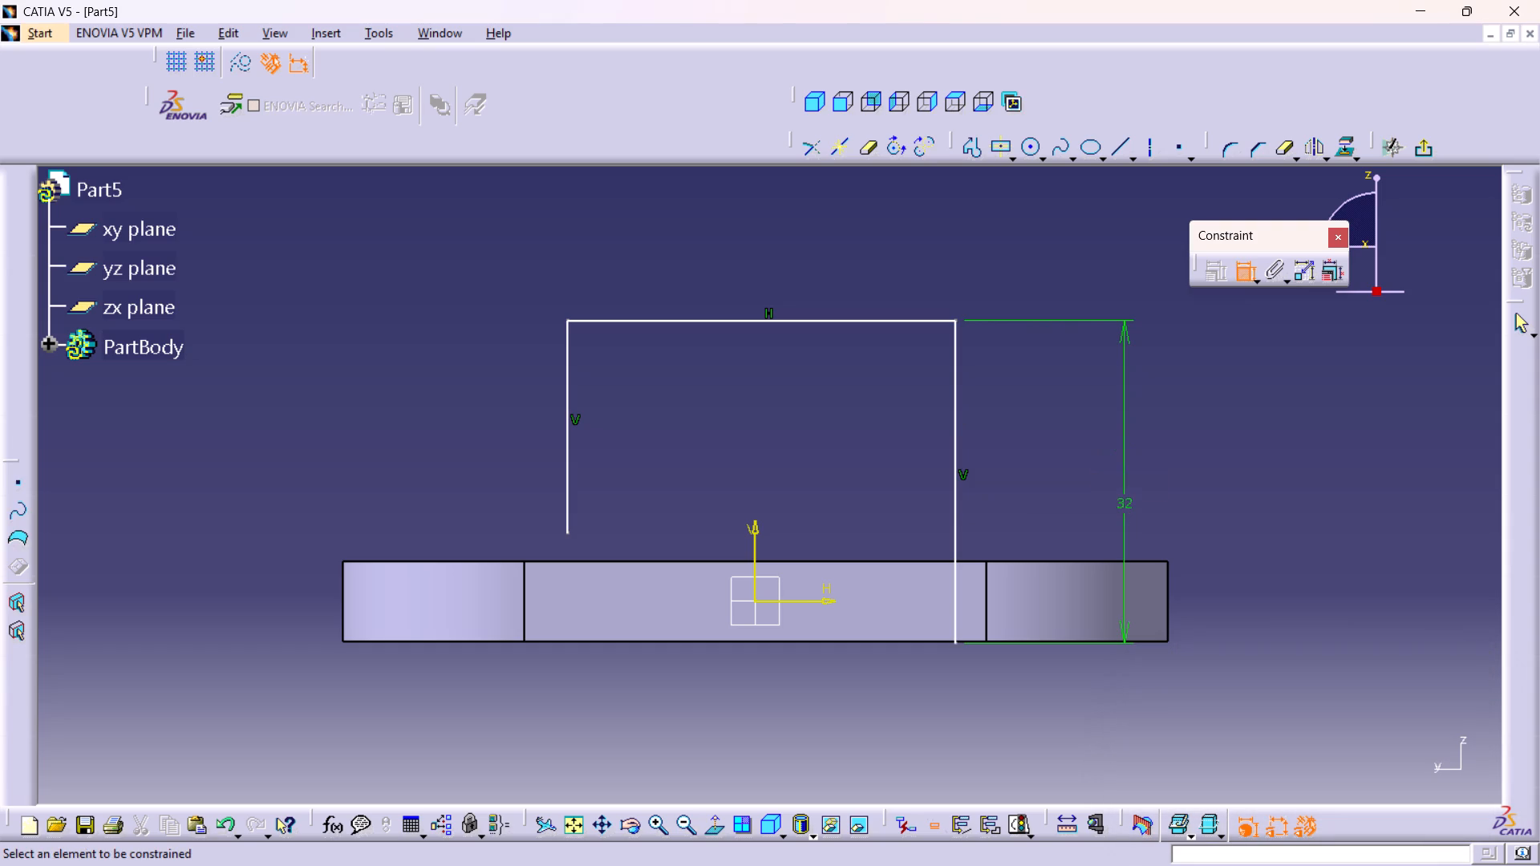
Make the lower endpoints of both vertical lines coincident with the plate's upper edge.
middle_drag(1047, 487, 1022, 388)
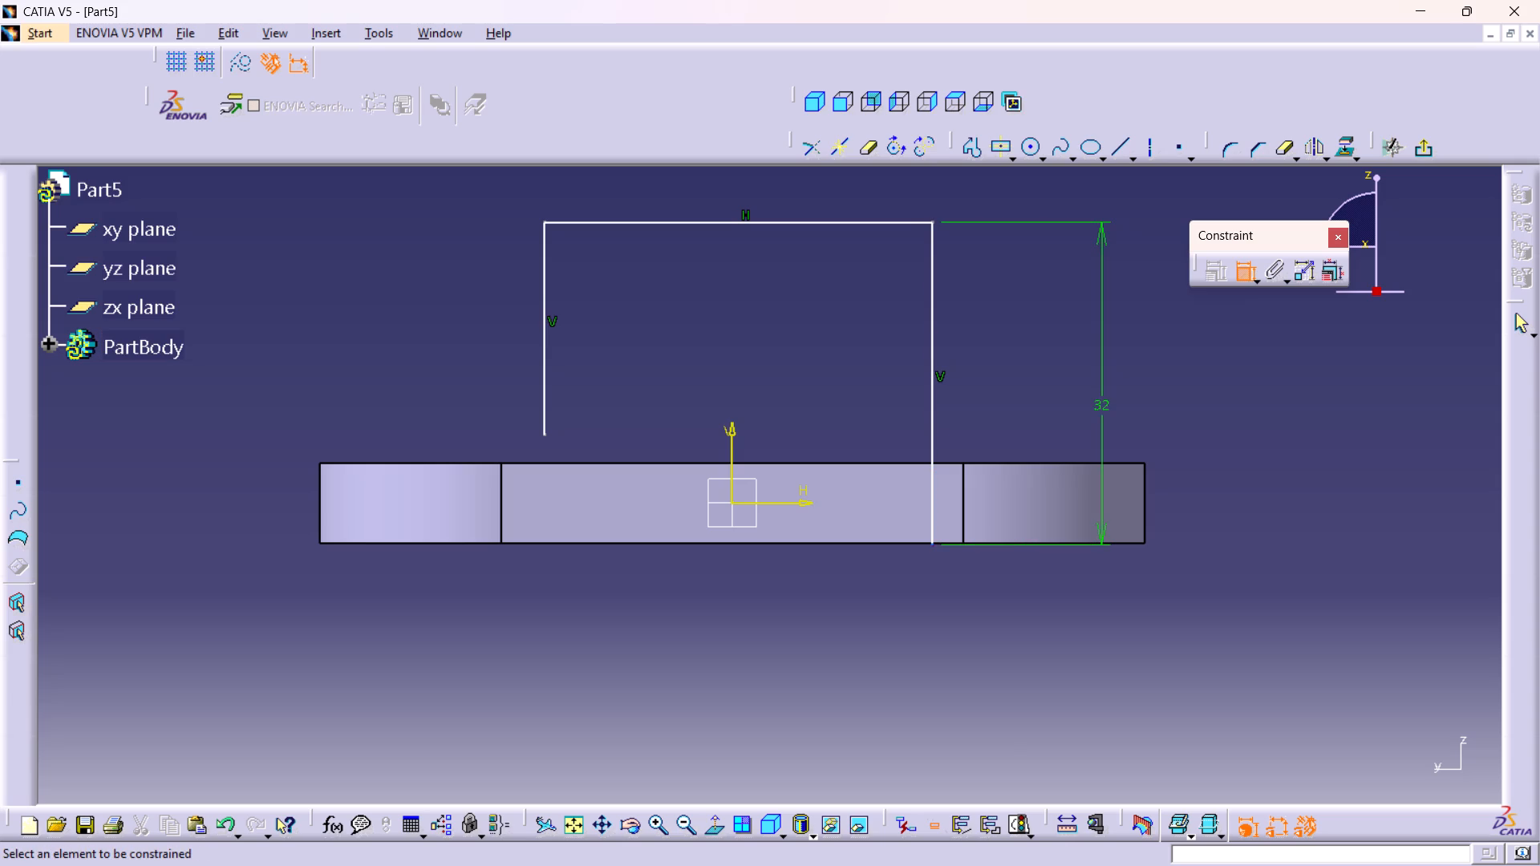
click(932, 541)
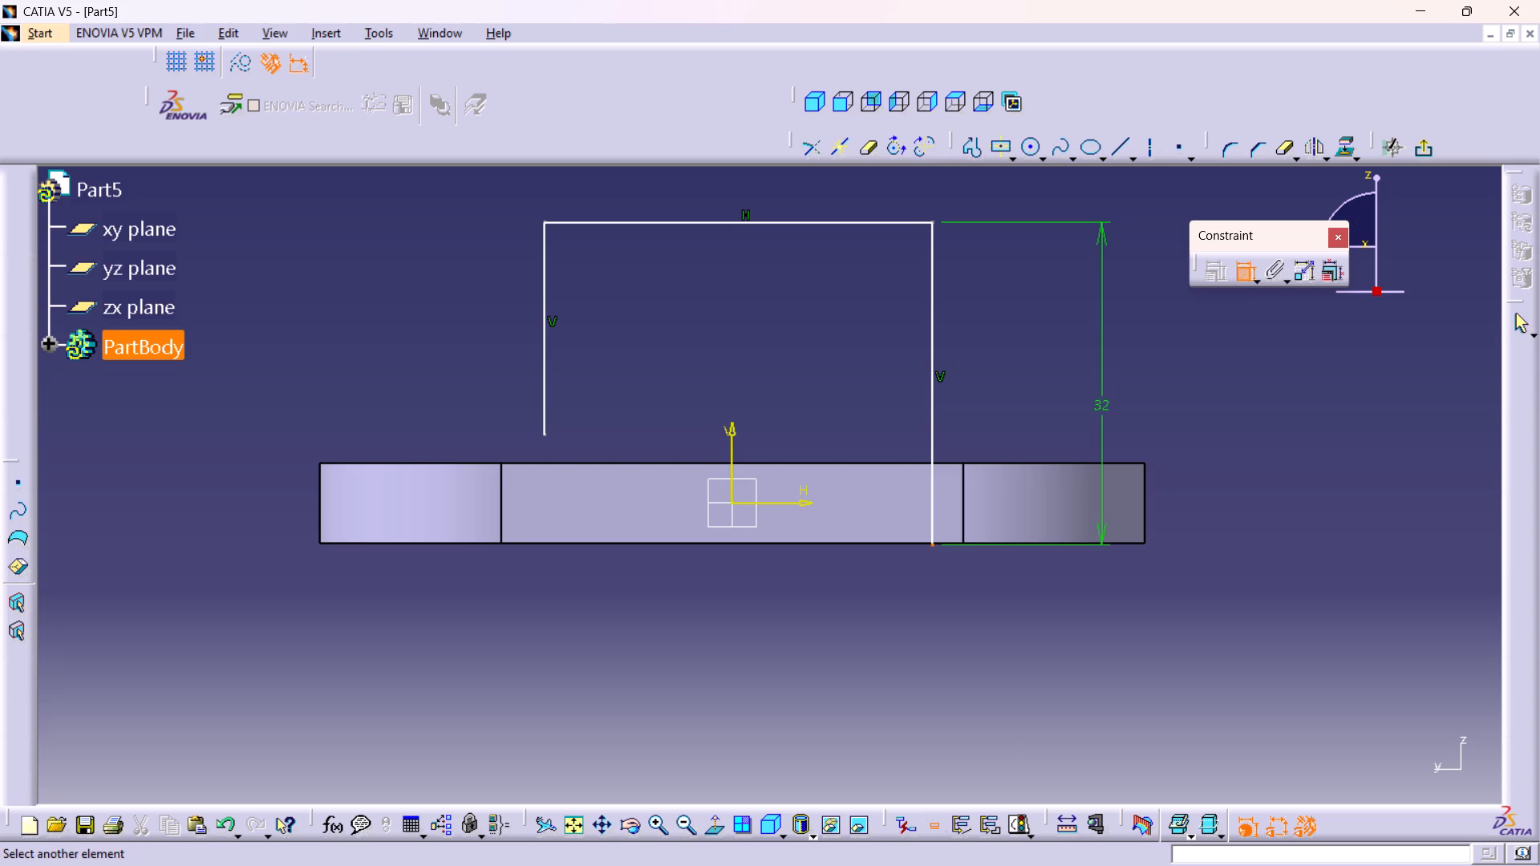
click(910, 466)
right_click(884, 396)
click(958, 491)
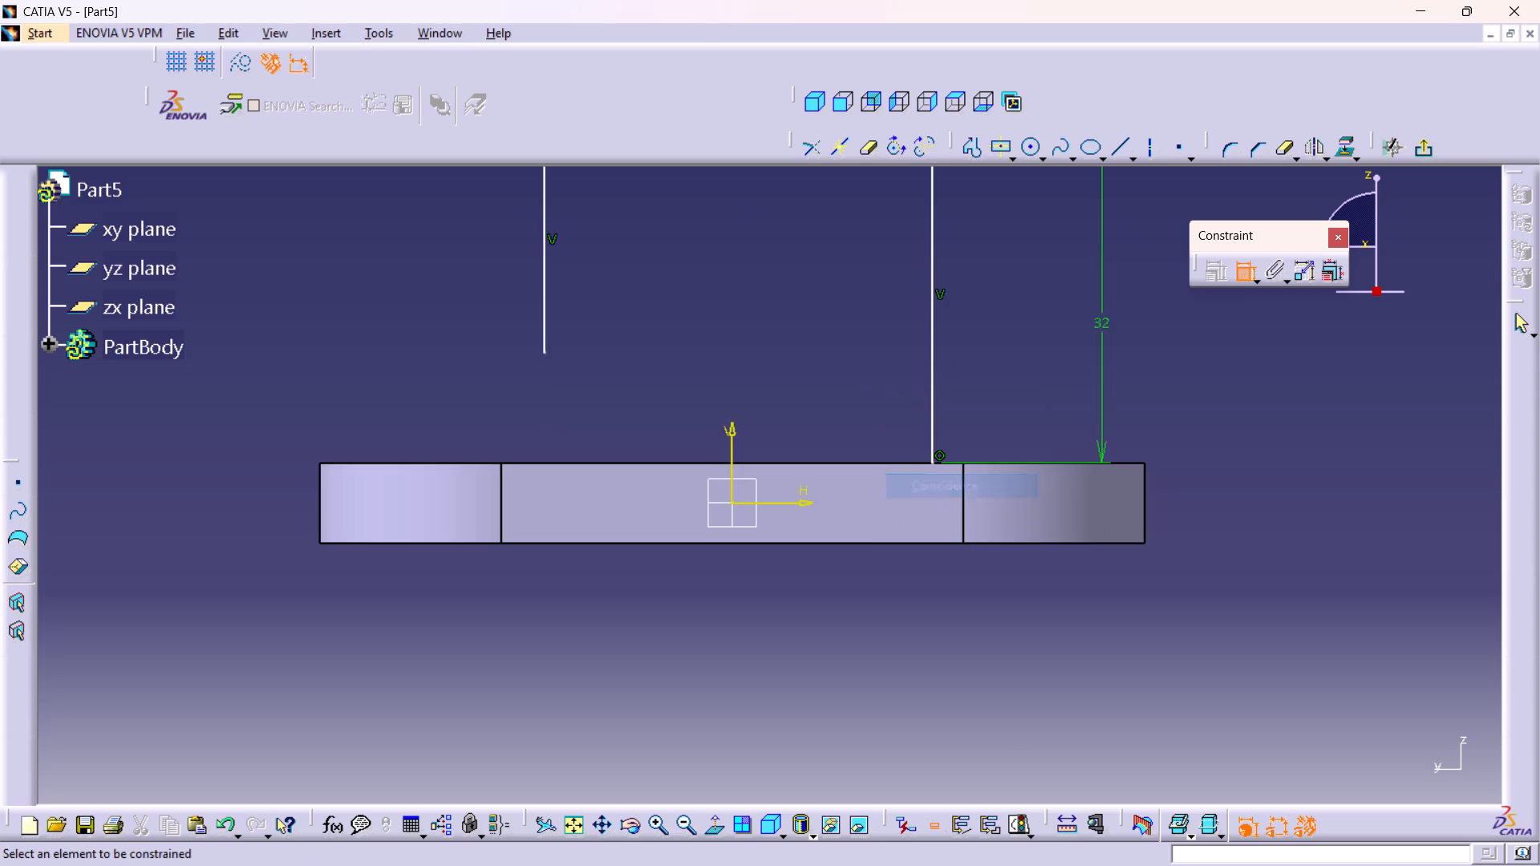
click(541, 350)
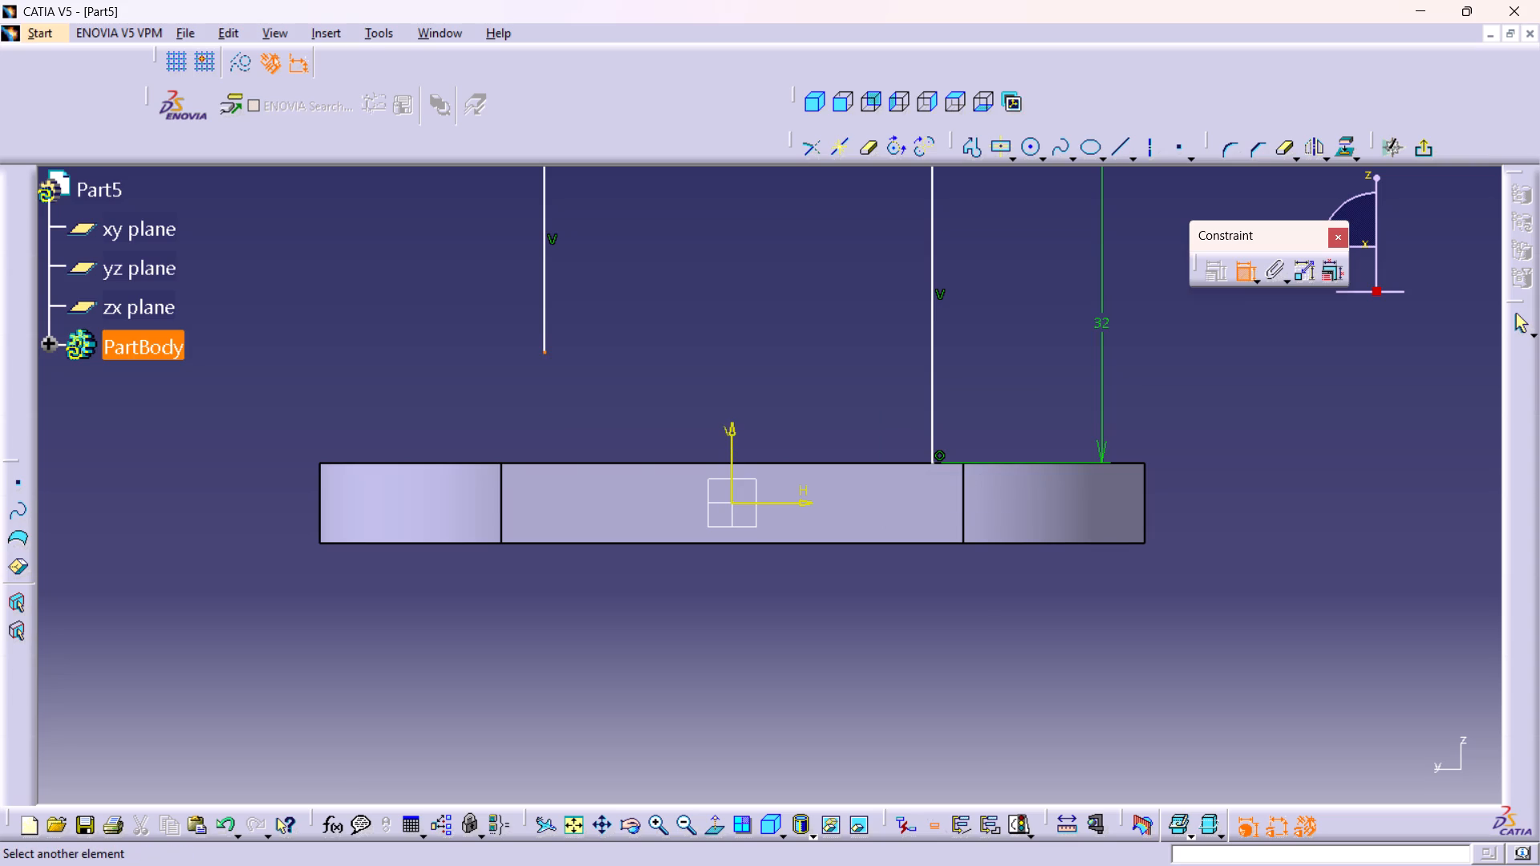
click(533, 464)
right_click(274, 483)
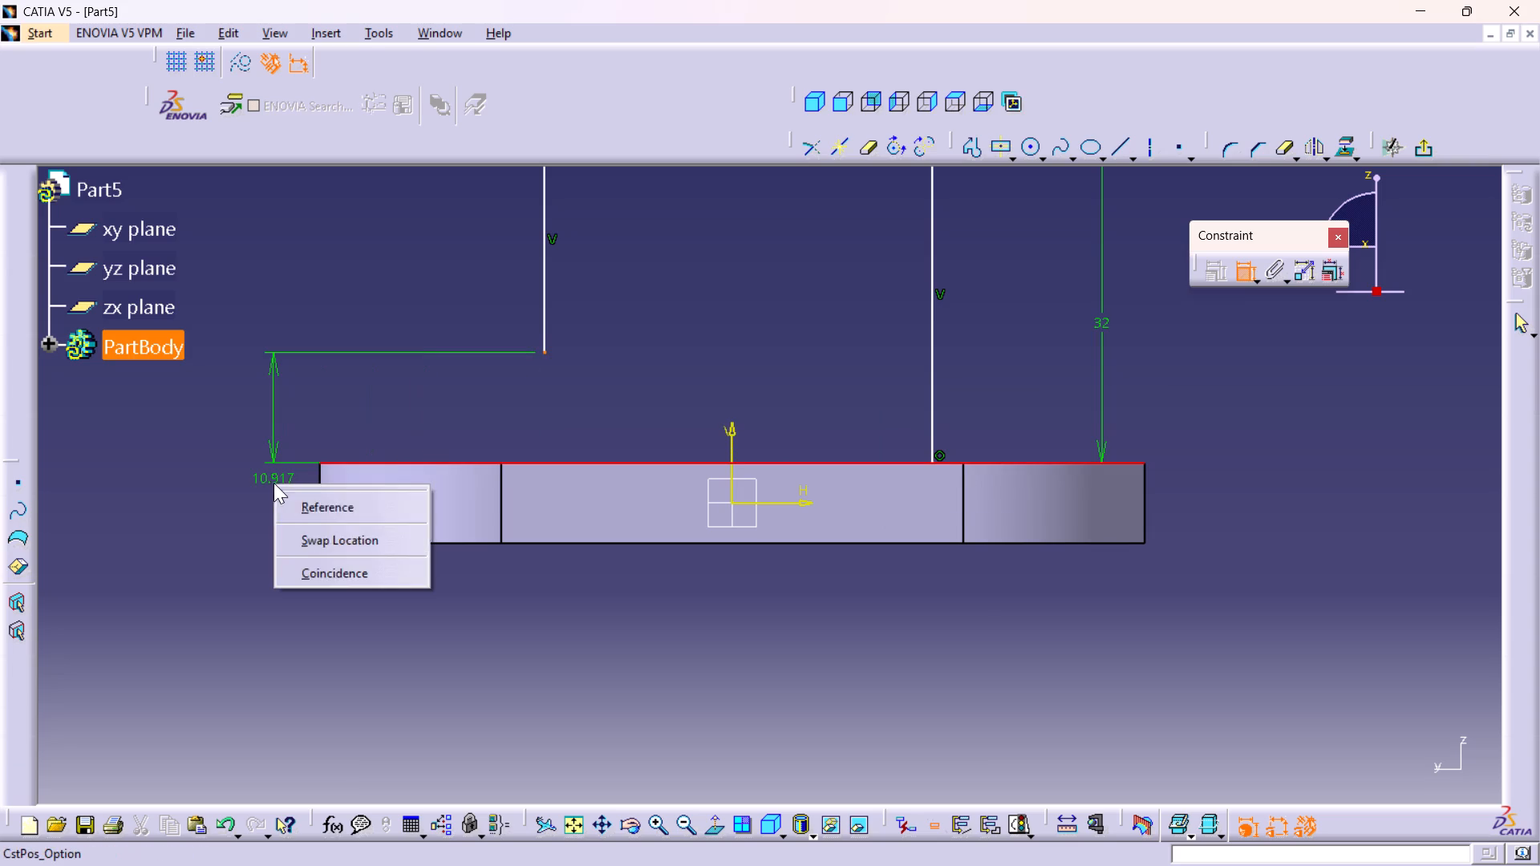
click(307, 572)
Dimension the profile's top horizontal line and set its length to 40 mm.
middle_drag(738, 407, 738, 482)
right_click(738, 407)
middle_drag(752, 383, 751, 401)
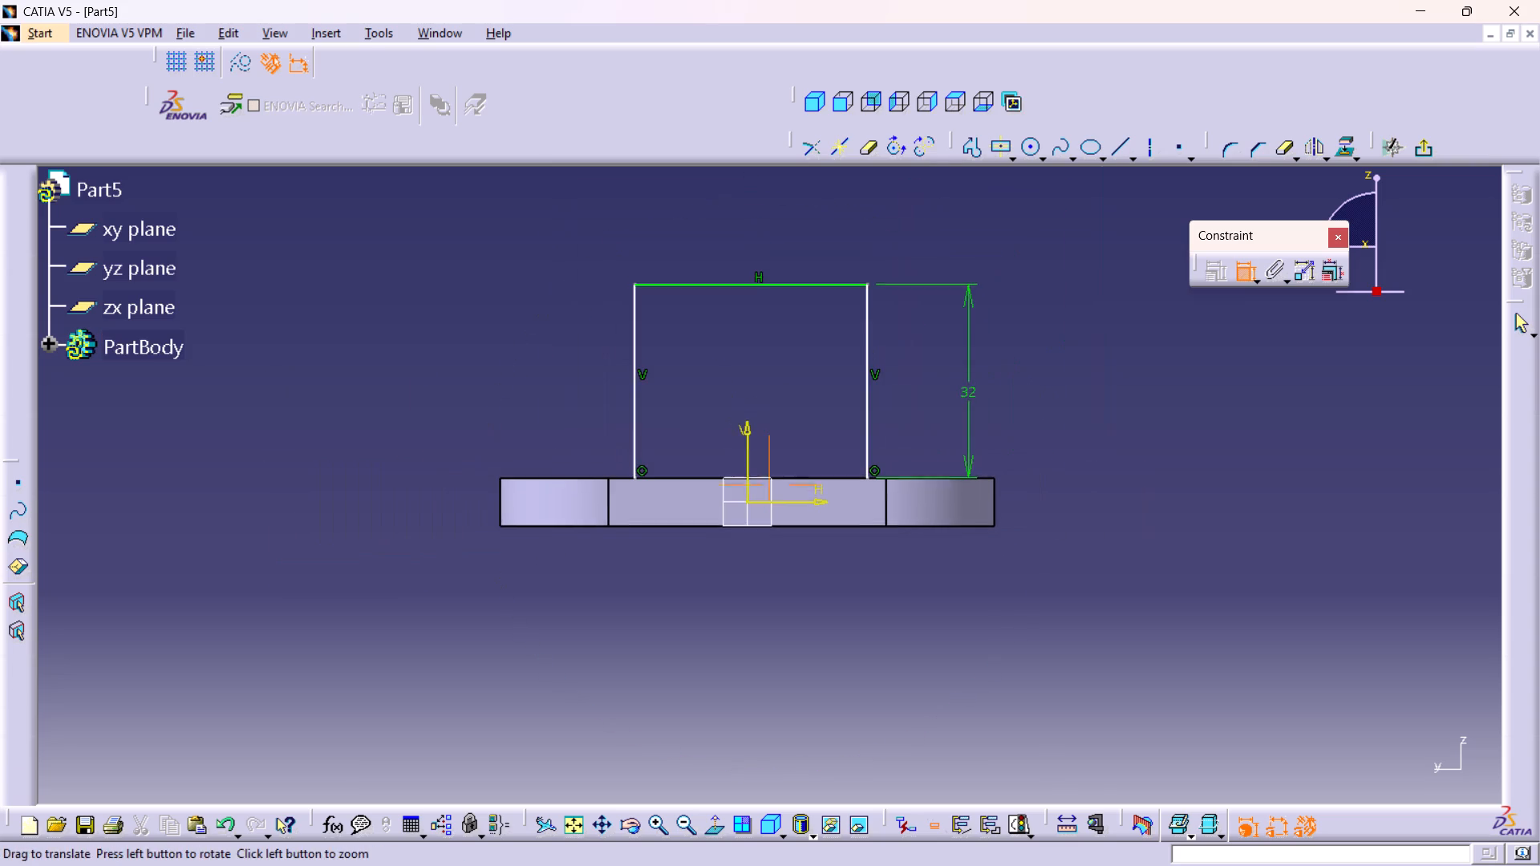
middle_drag(751, 401, 738, 450)
drag(759, 342, 763, 330)
click(776, 276)
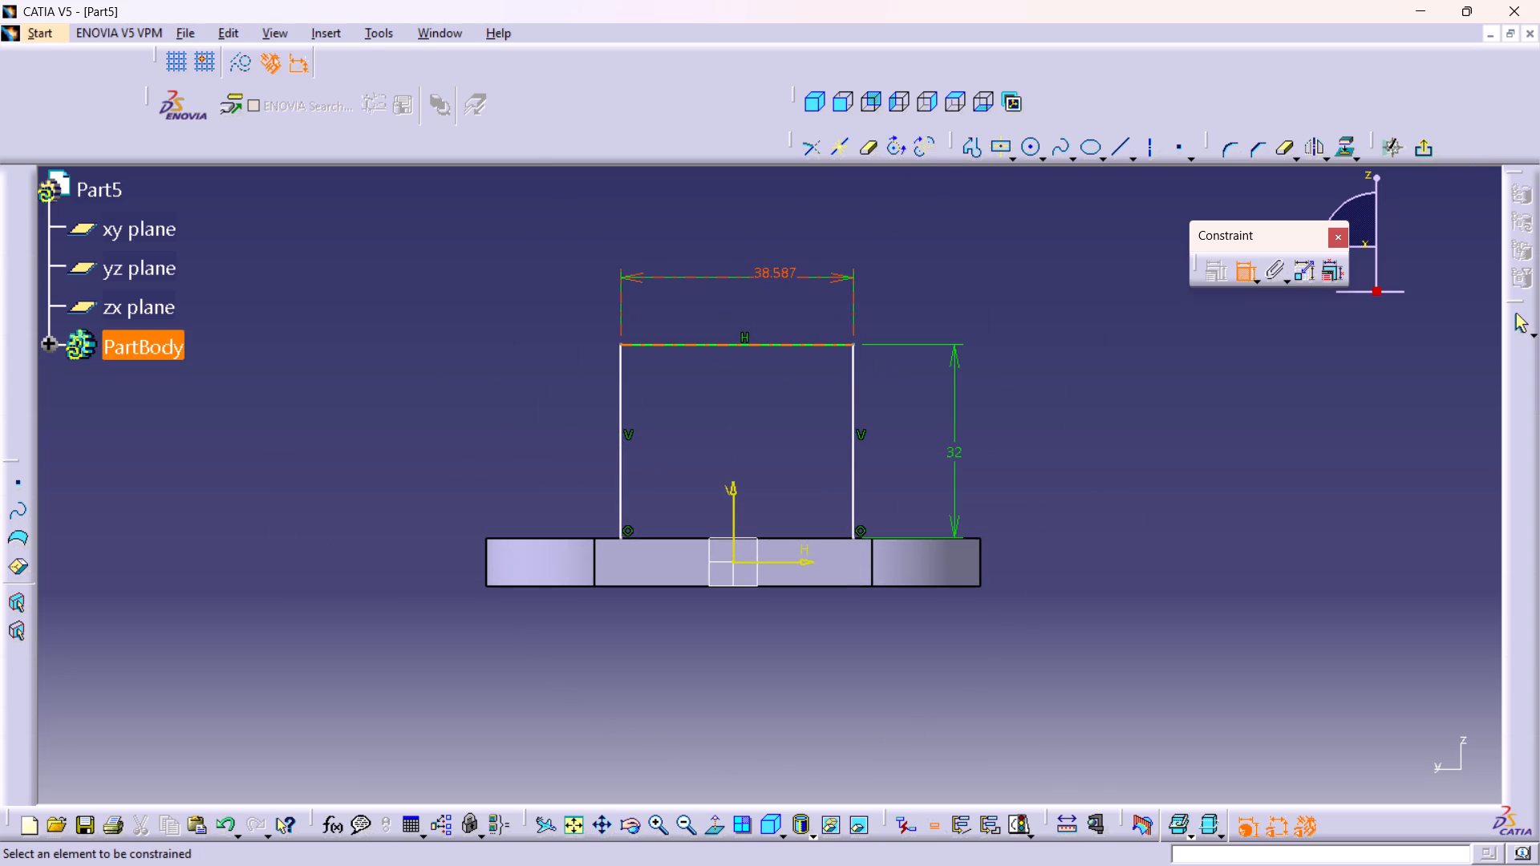
double_click(776, 265)
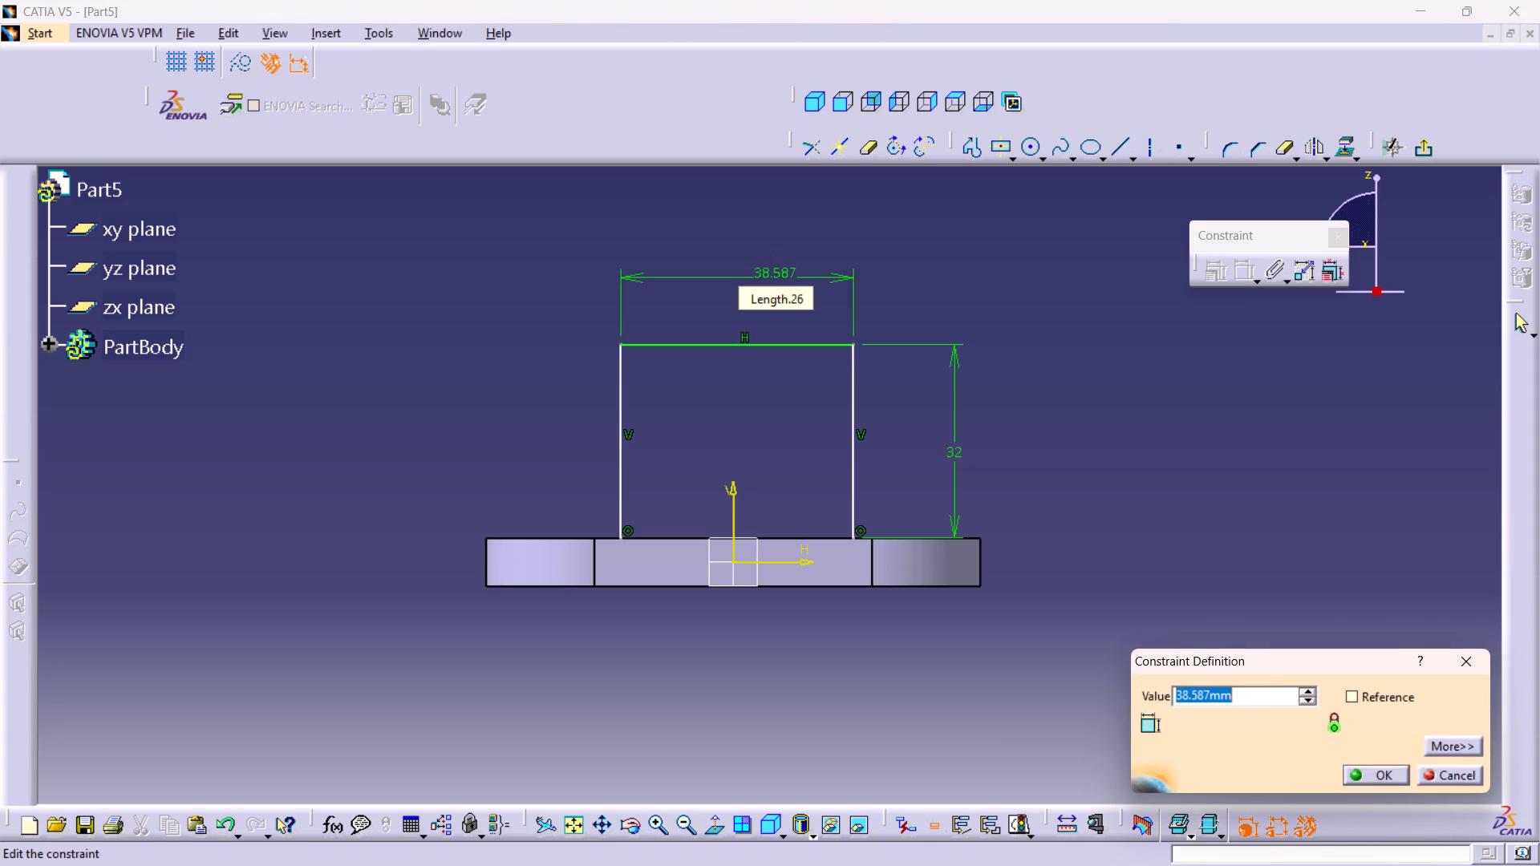
text(40)
key(Return)
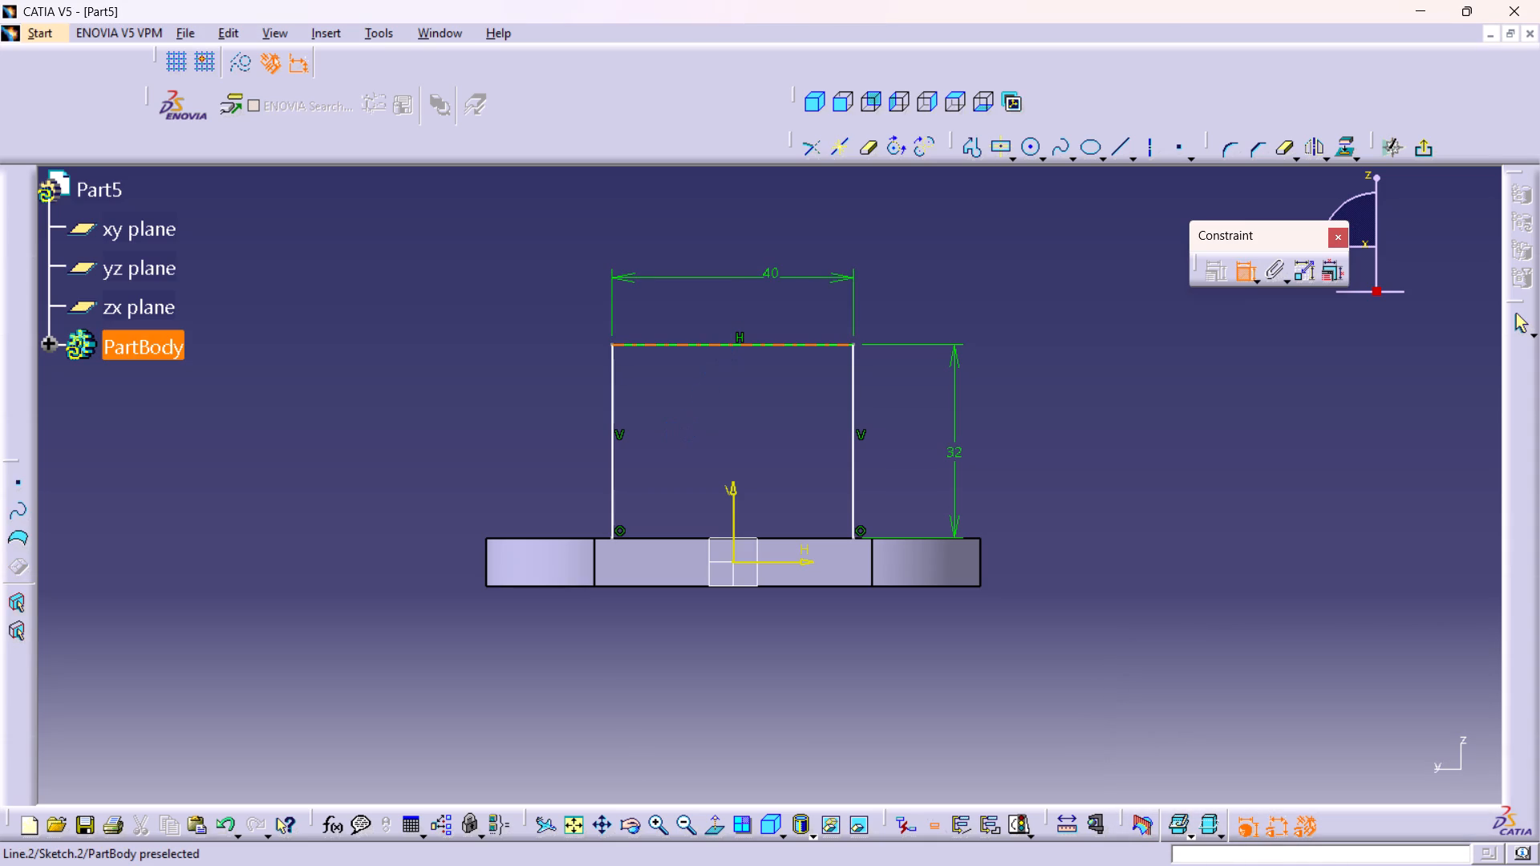
Constrain the two vertical lines to be symmetric about the sketch's V axis.
click(613, 462)
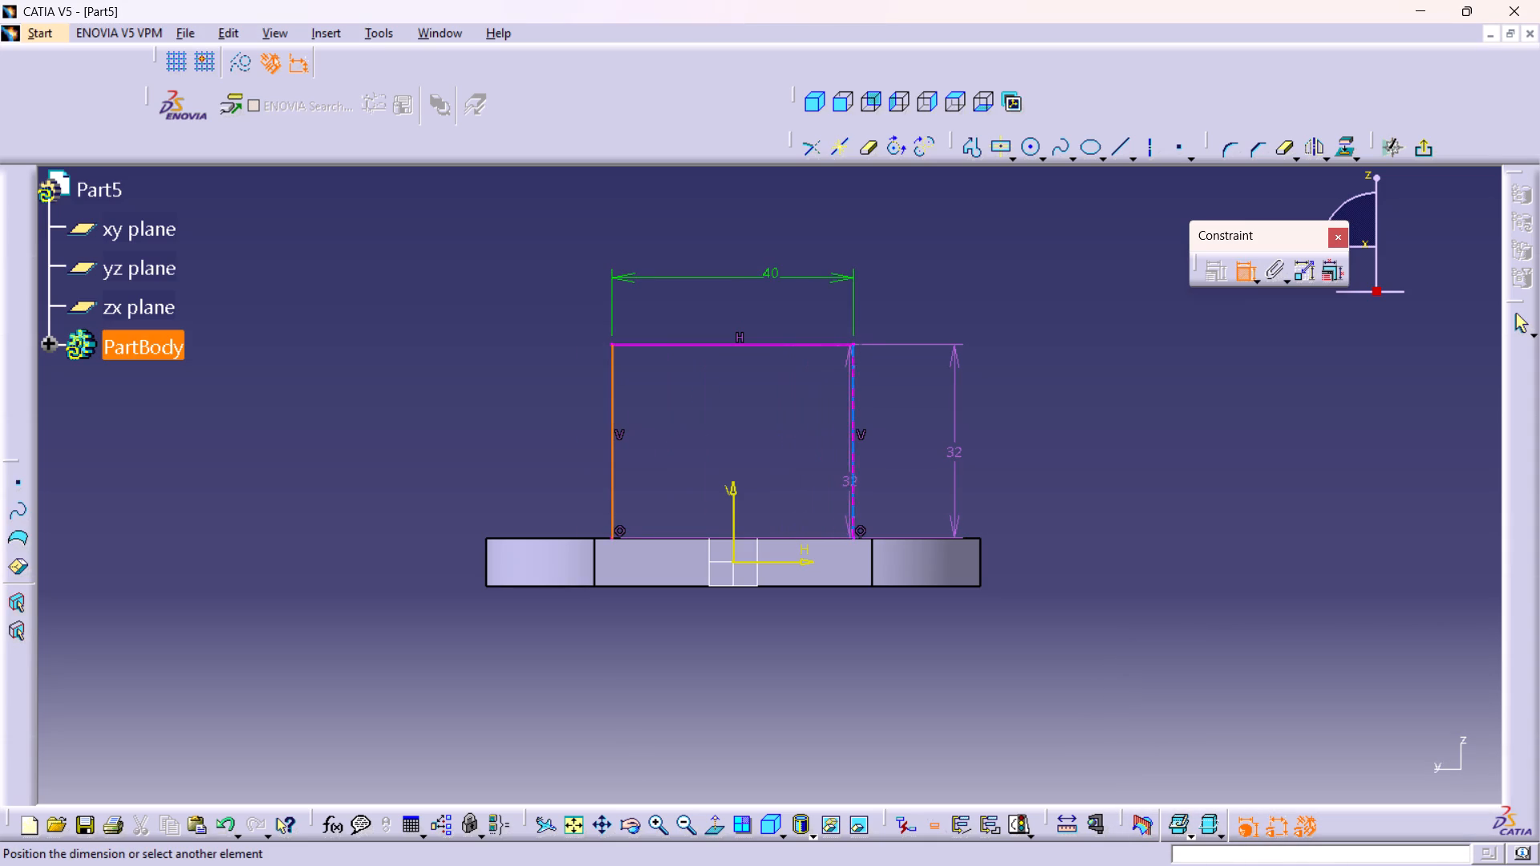
click(854, 484)
right_click(772, 377)
click(865, 567)
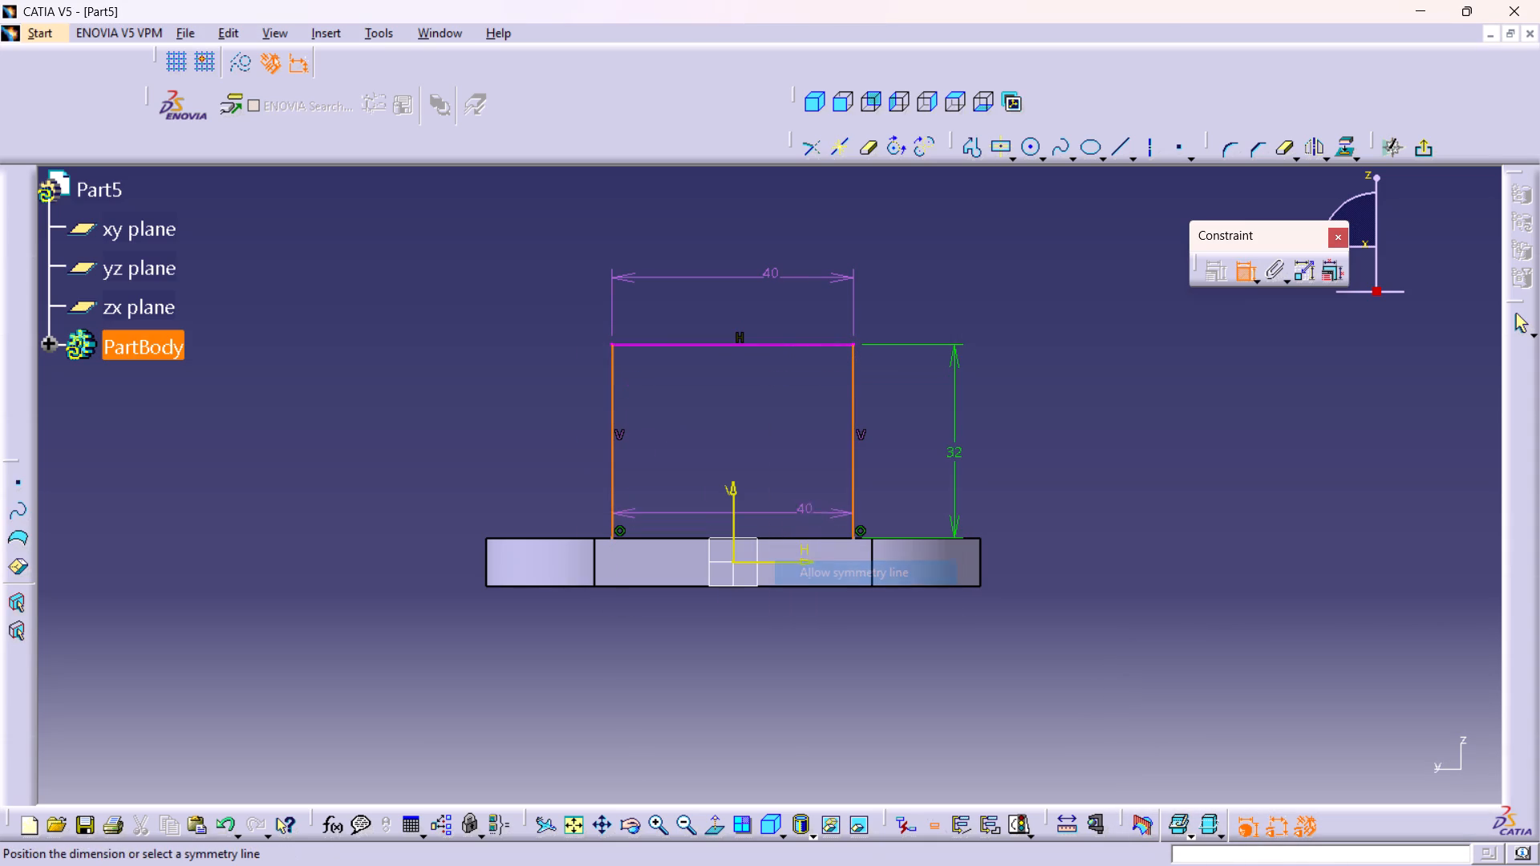
click(732, 488)
middle_drag(799, 426, 802, 435)
right_click(799, 426)
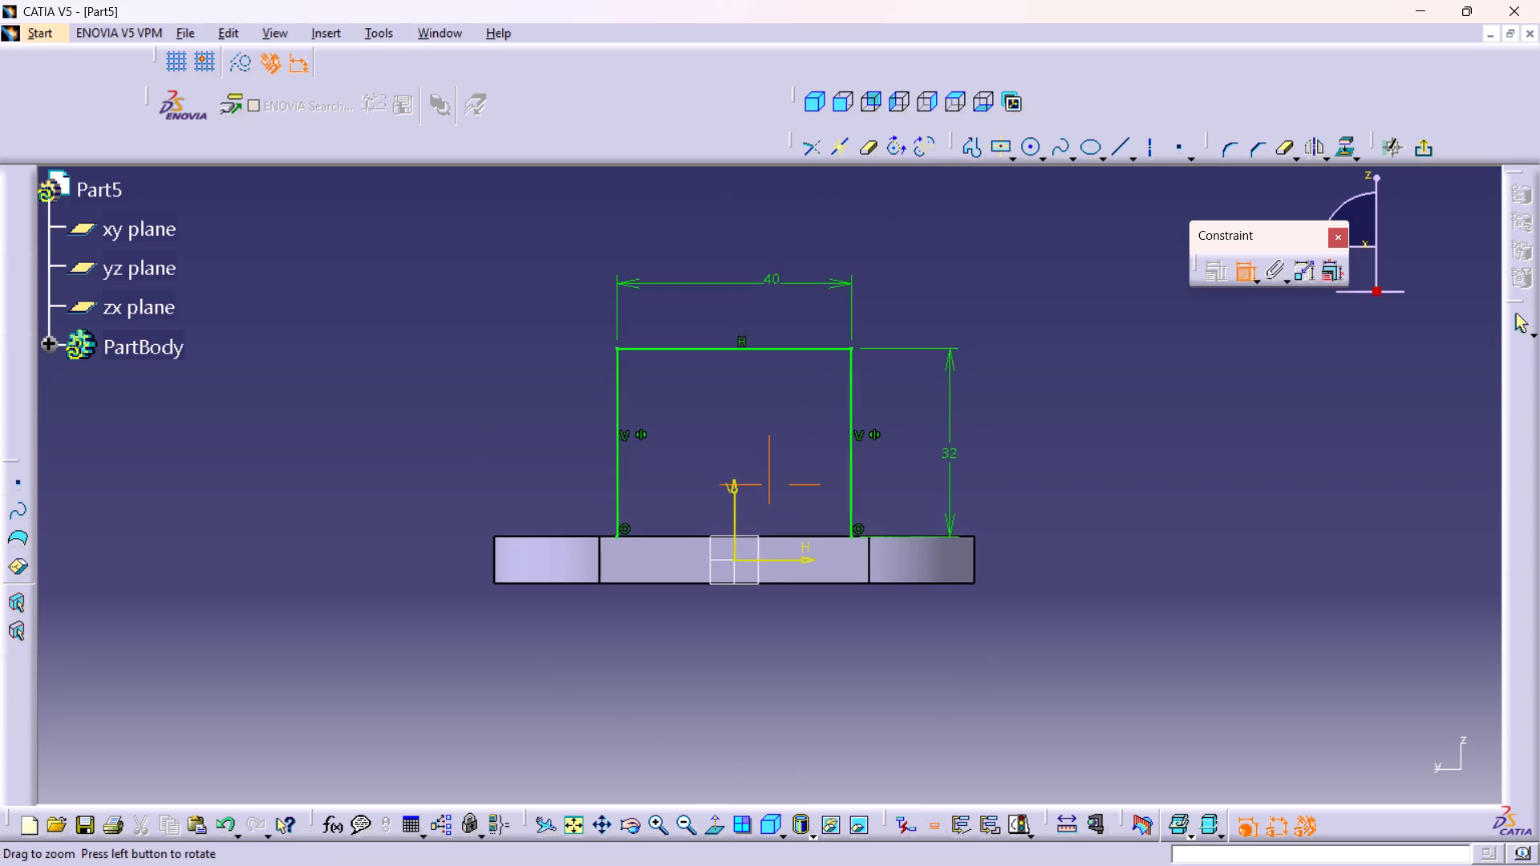
middle_drag(802, 435, 803, 399)
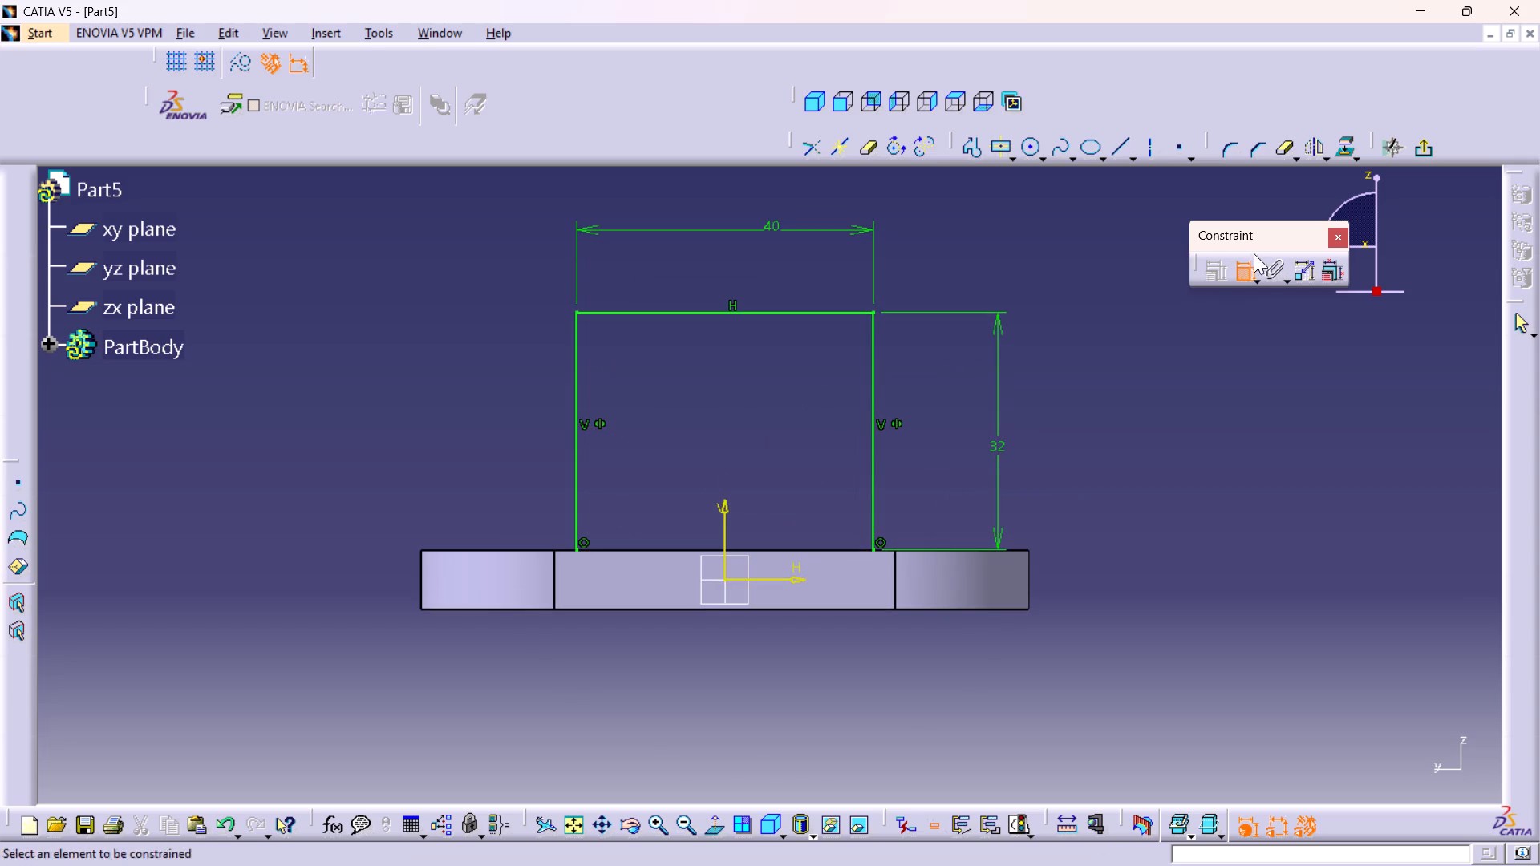
click(1238, 276)
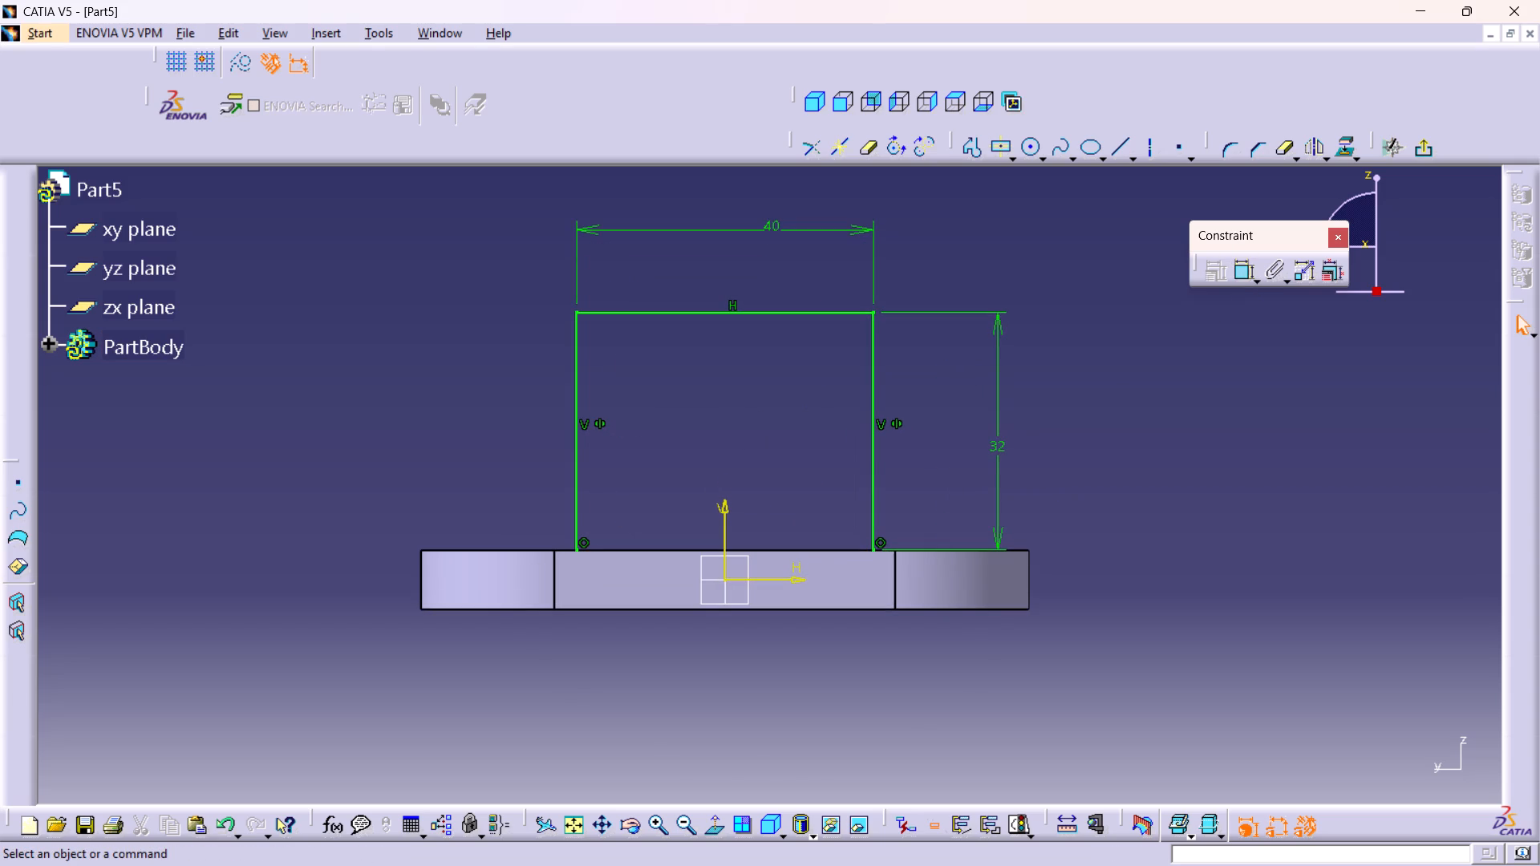
Project the plate's upper straight edge onto the sketch plane to close the profile.
click(841, 553)
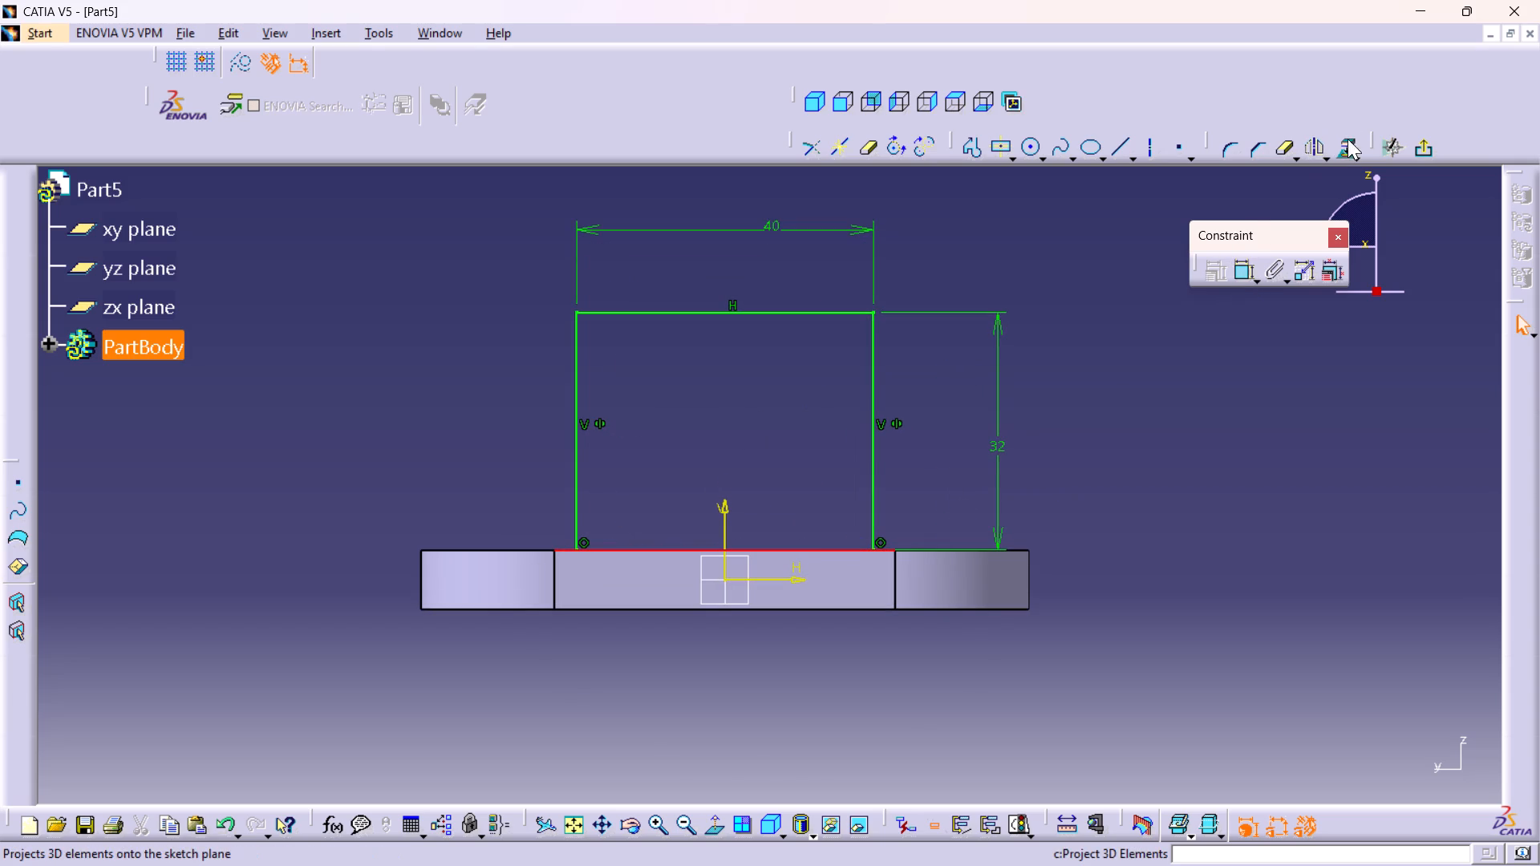
click(1349, 147)
click(1131, 475)
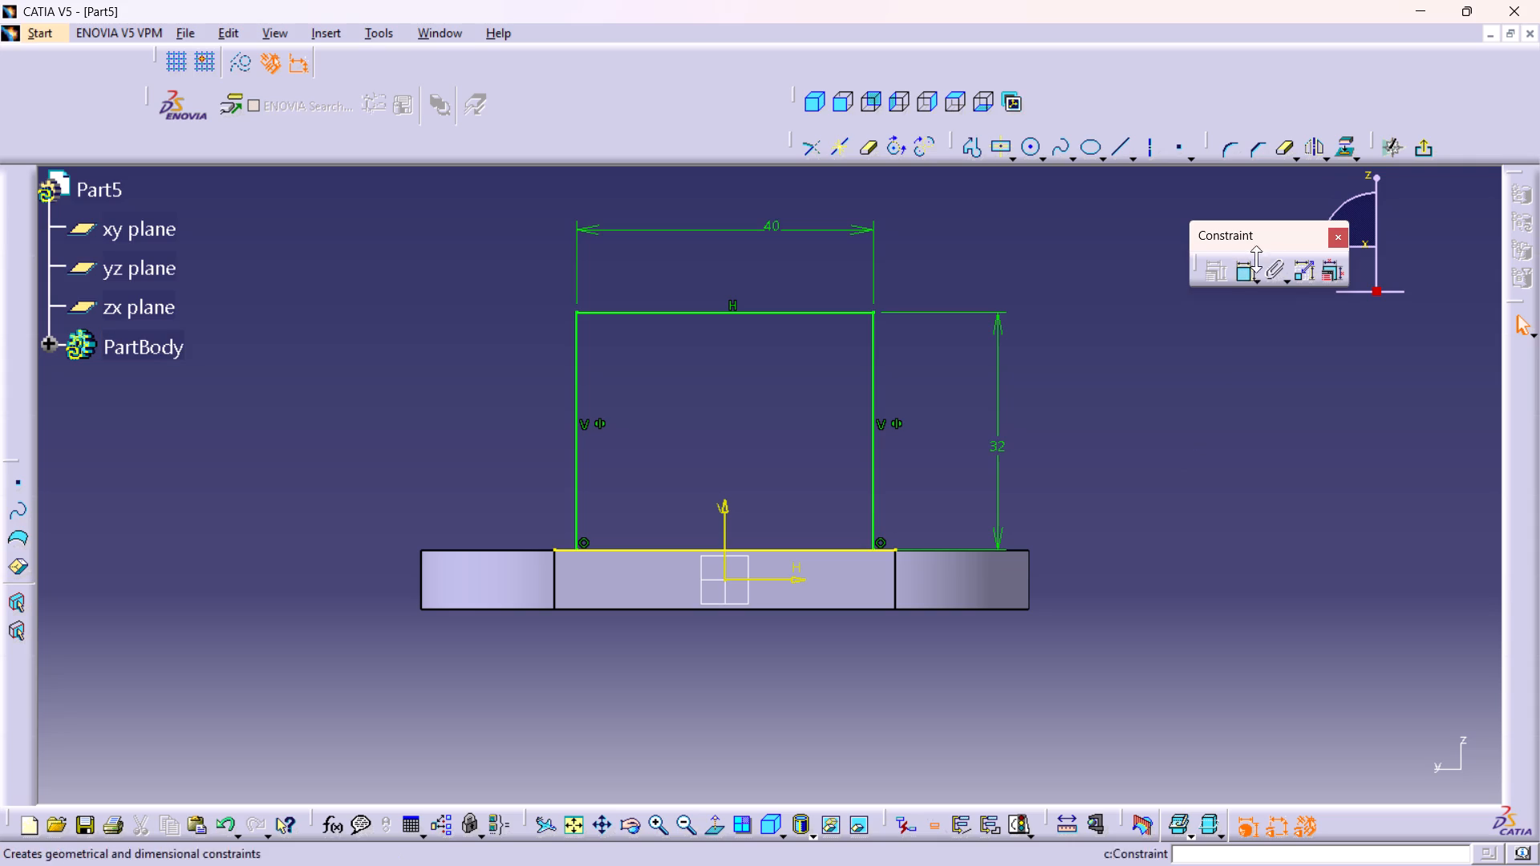
Quick-trim both ends of the projected edge that extend beyond the two vertical lines.
double_click(1279, 148)
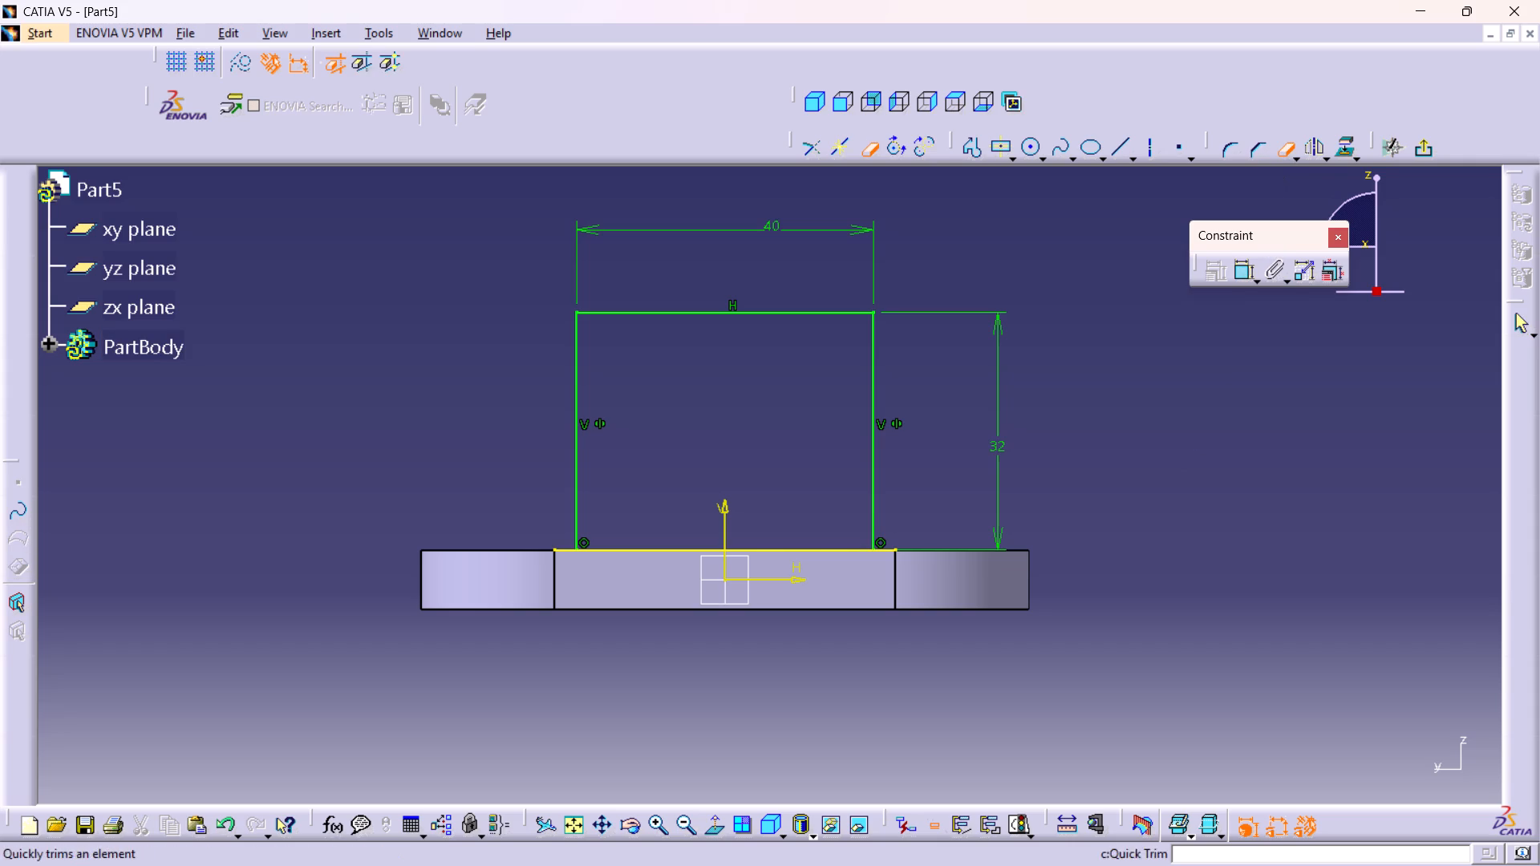
click(887, 551)
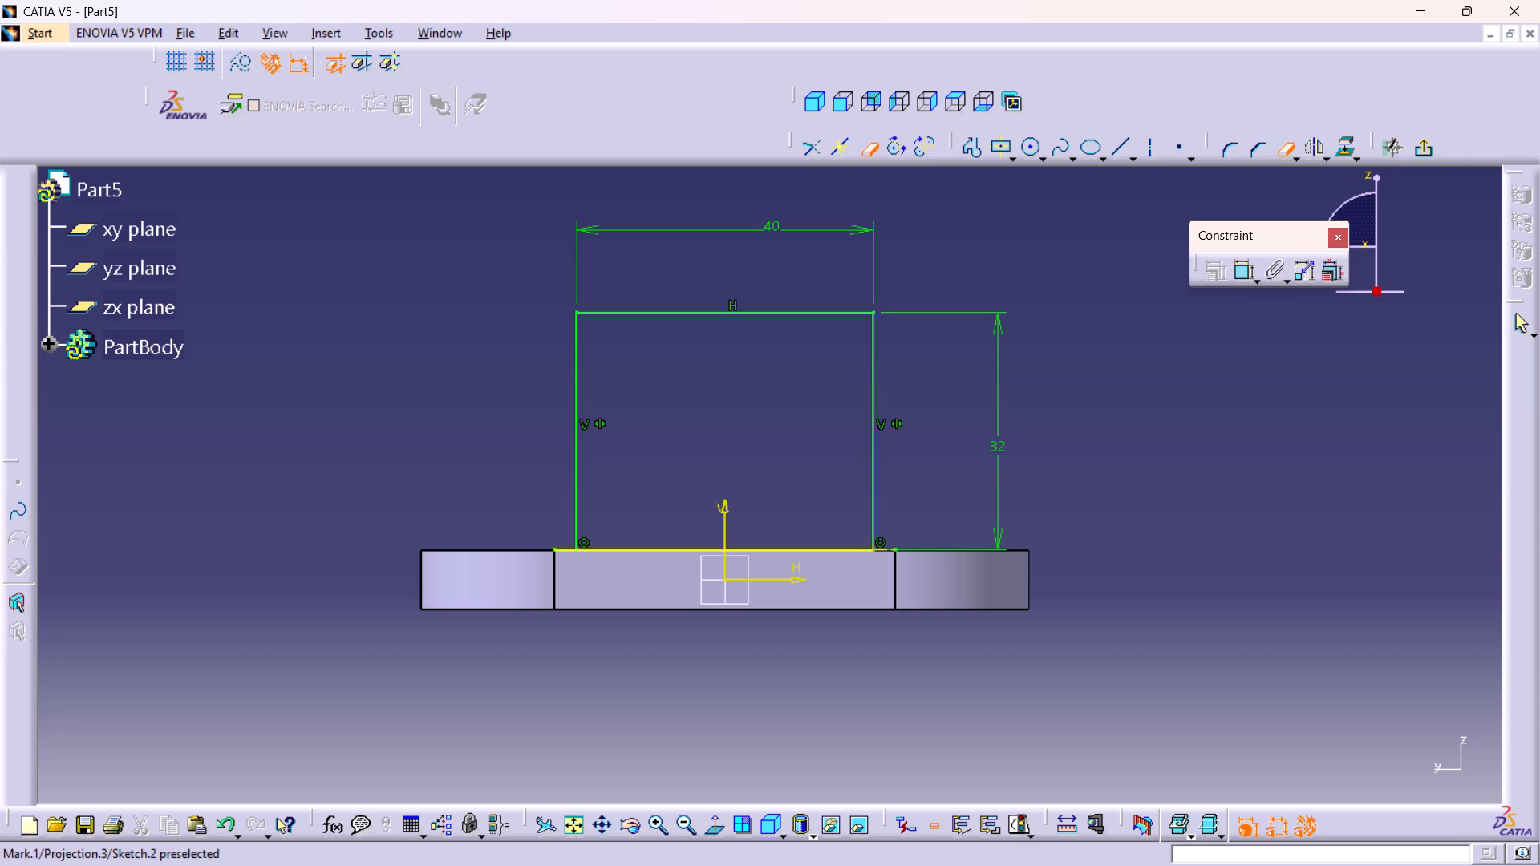
click(565, 549)
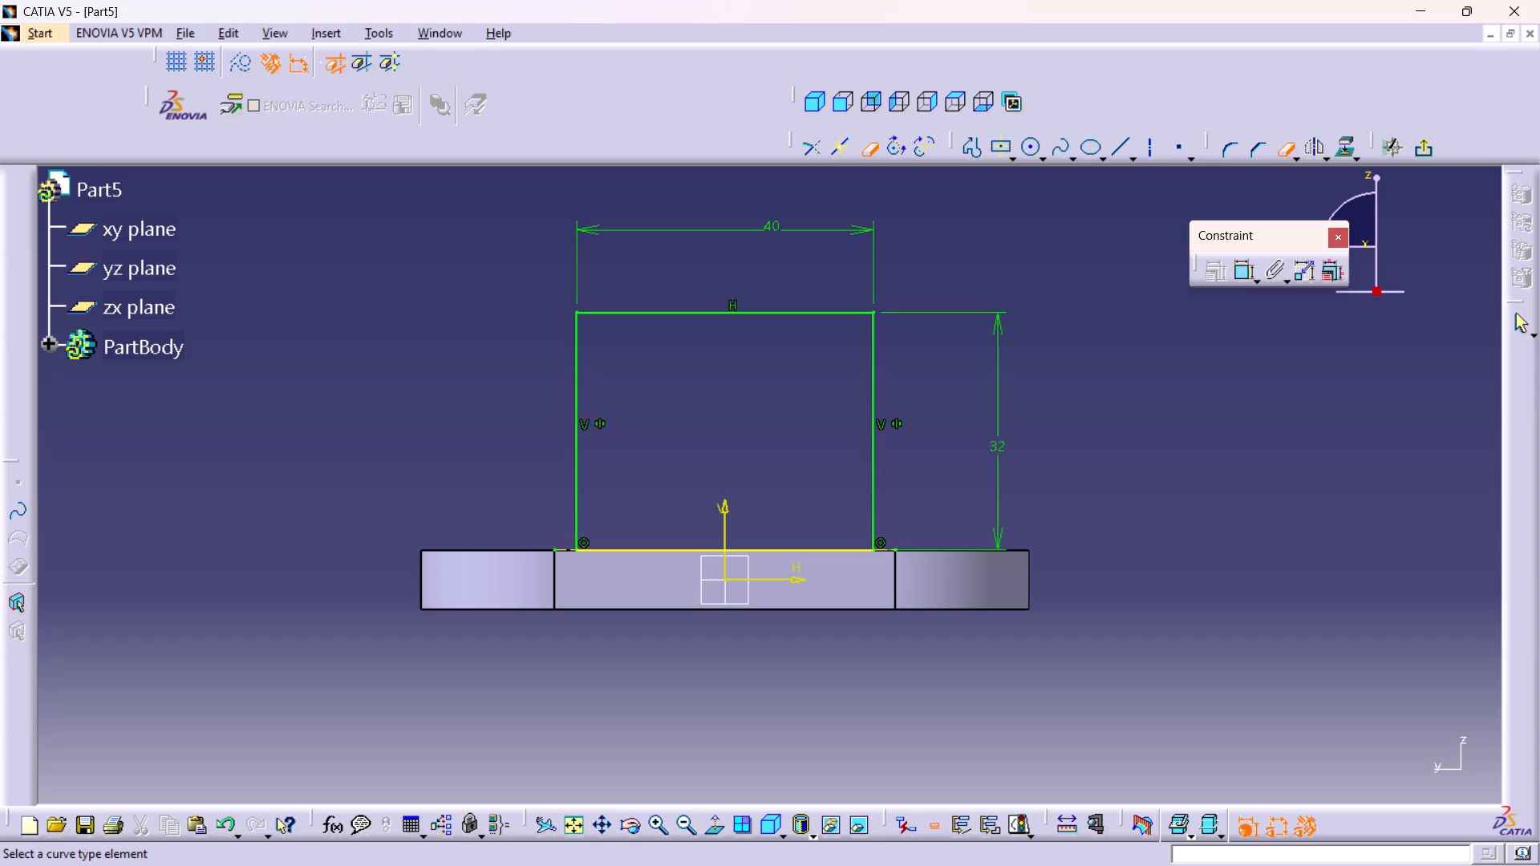
Exit the sketch and pad the profile 10 mm with the direction reversed so it extends over the plate.
click(1429, 148)
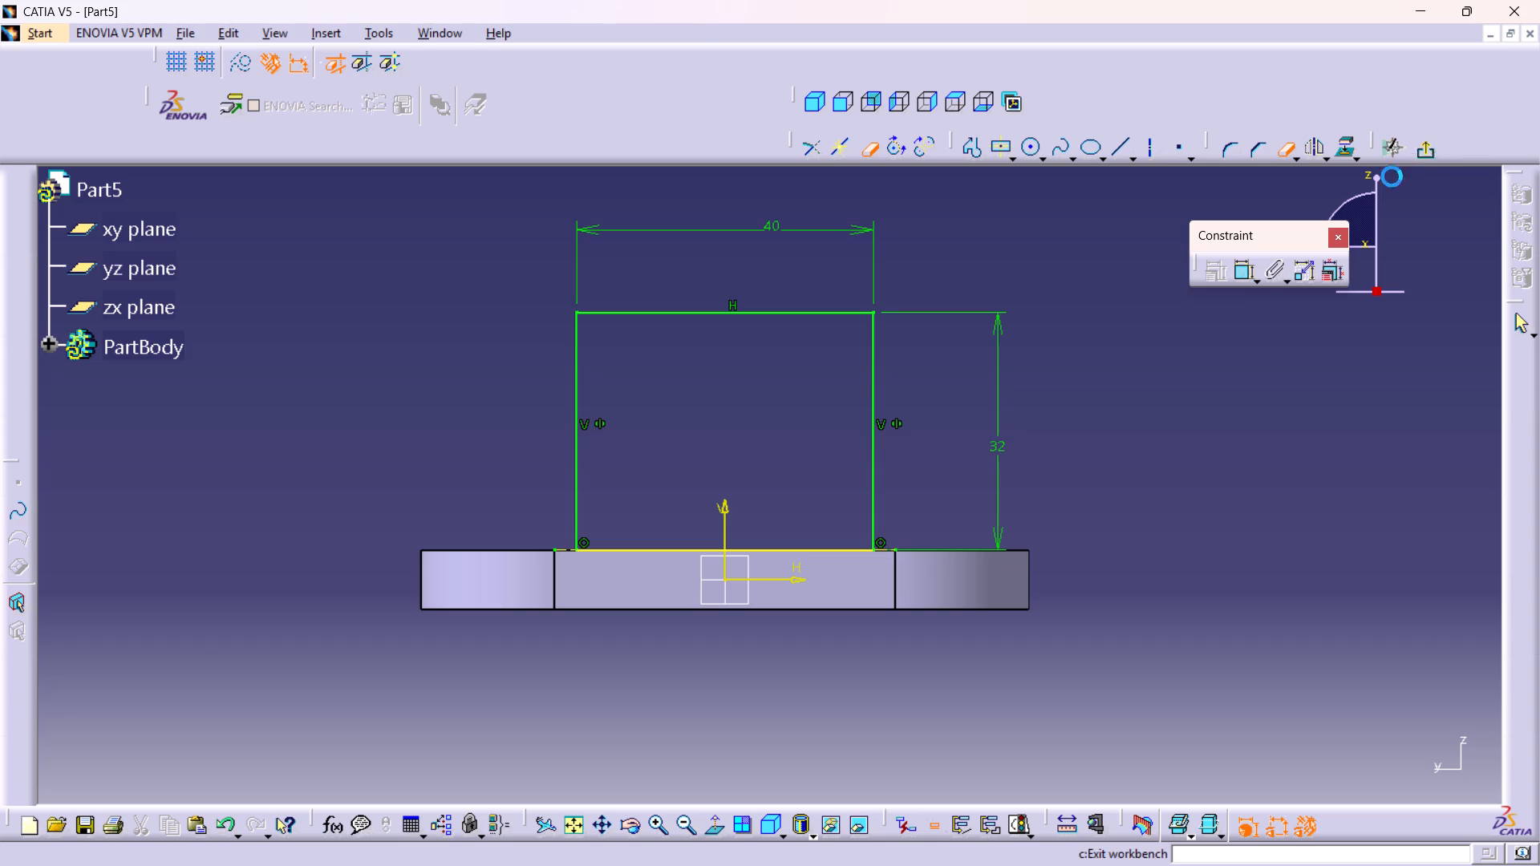
click(878, 54)
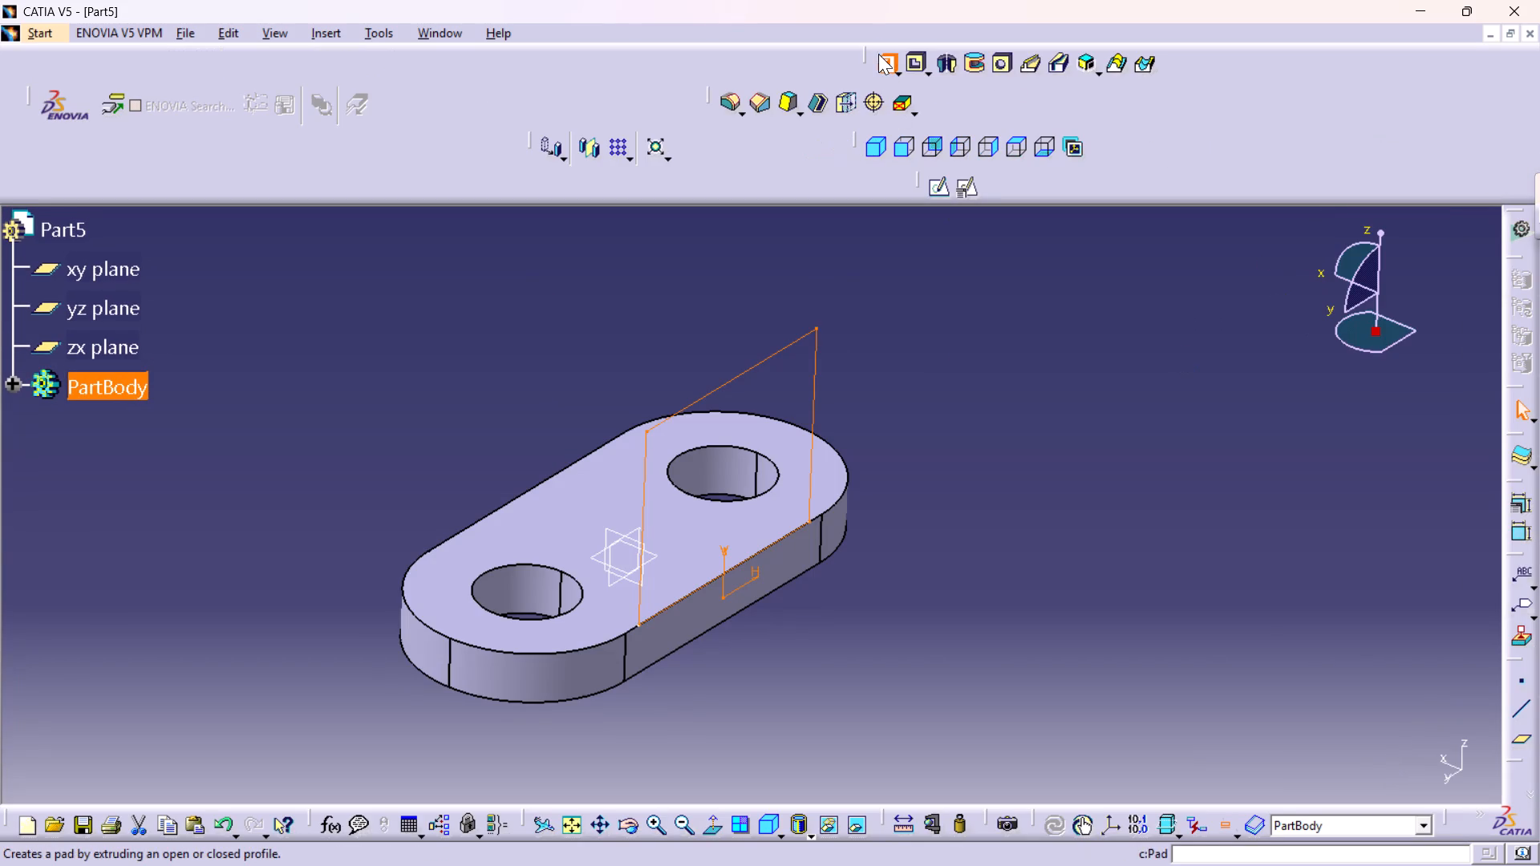
click(1234, 554)
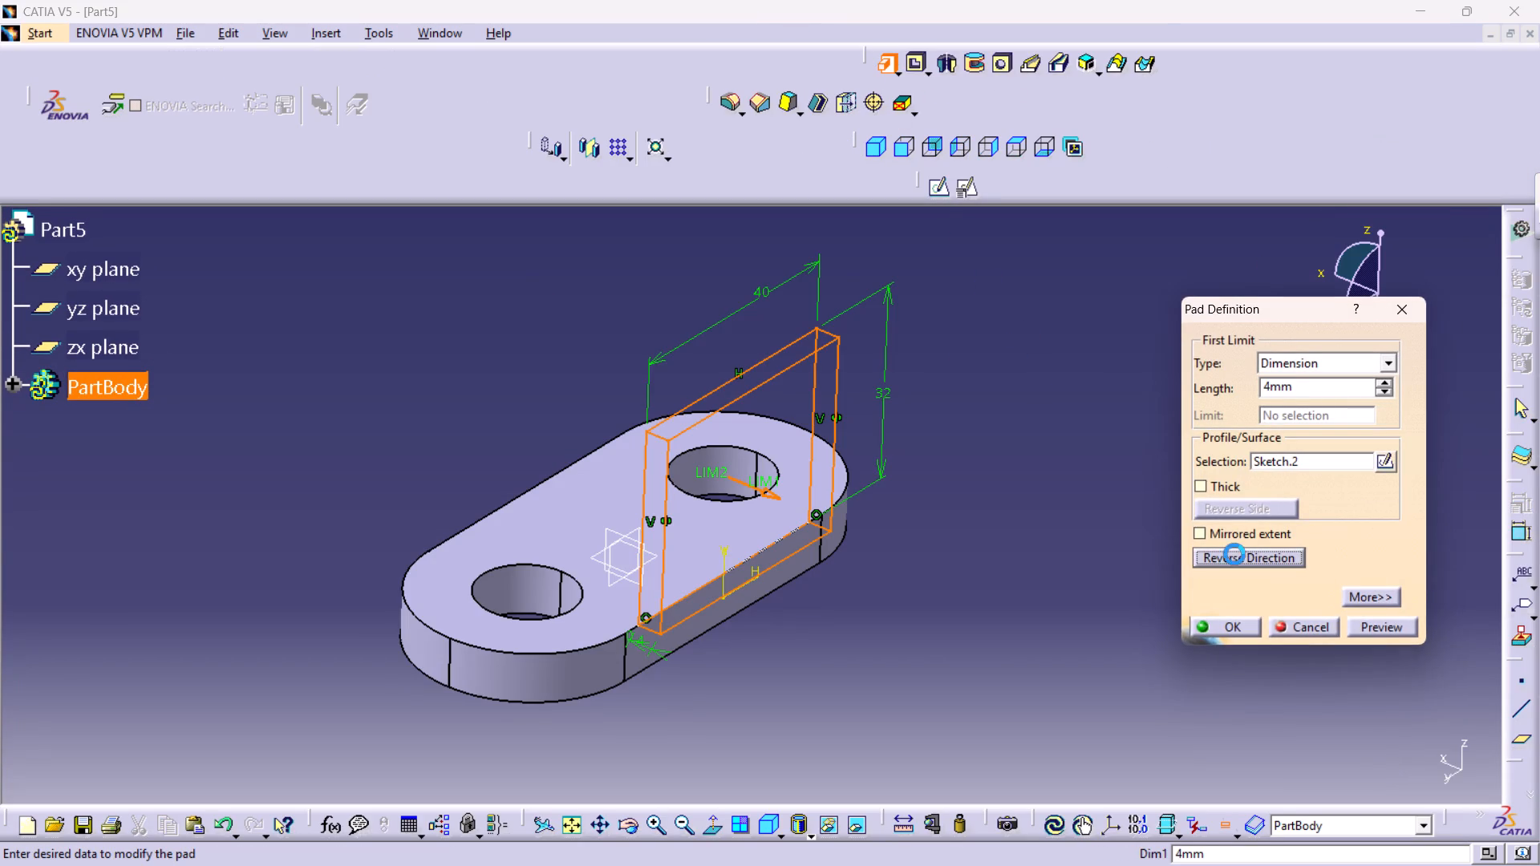
click(1307, 381)
click(1304, 386)
double_click(1304, 386)
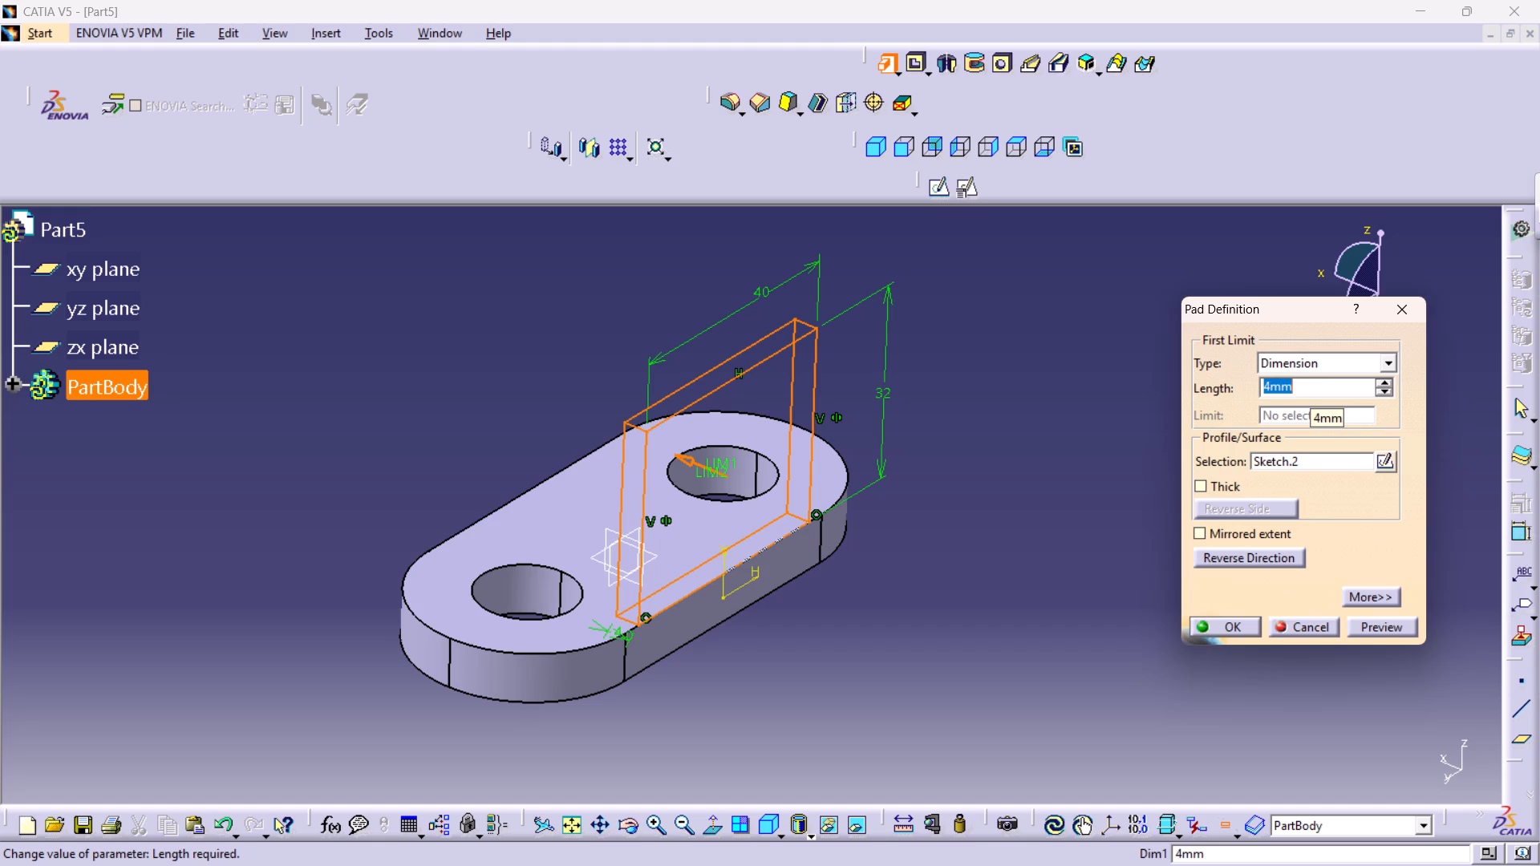
text(10)
key(Return)
click(909, 623)
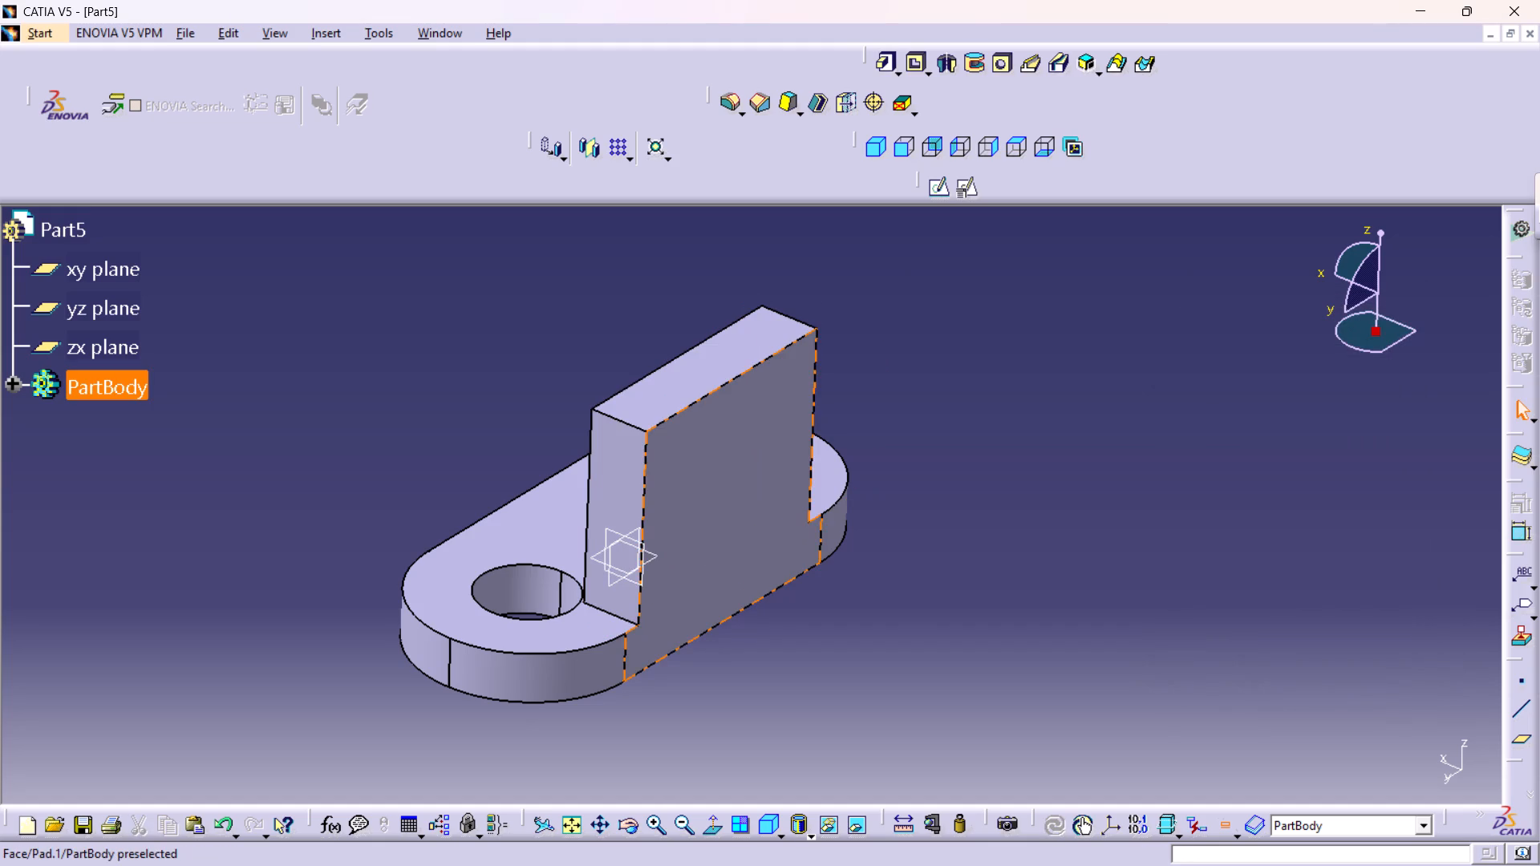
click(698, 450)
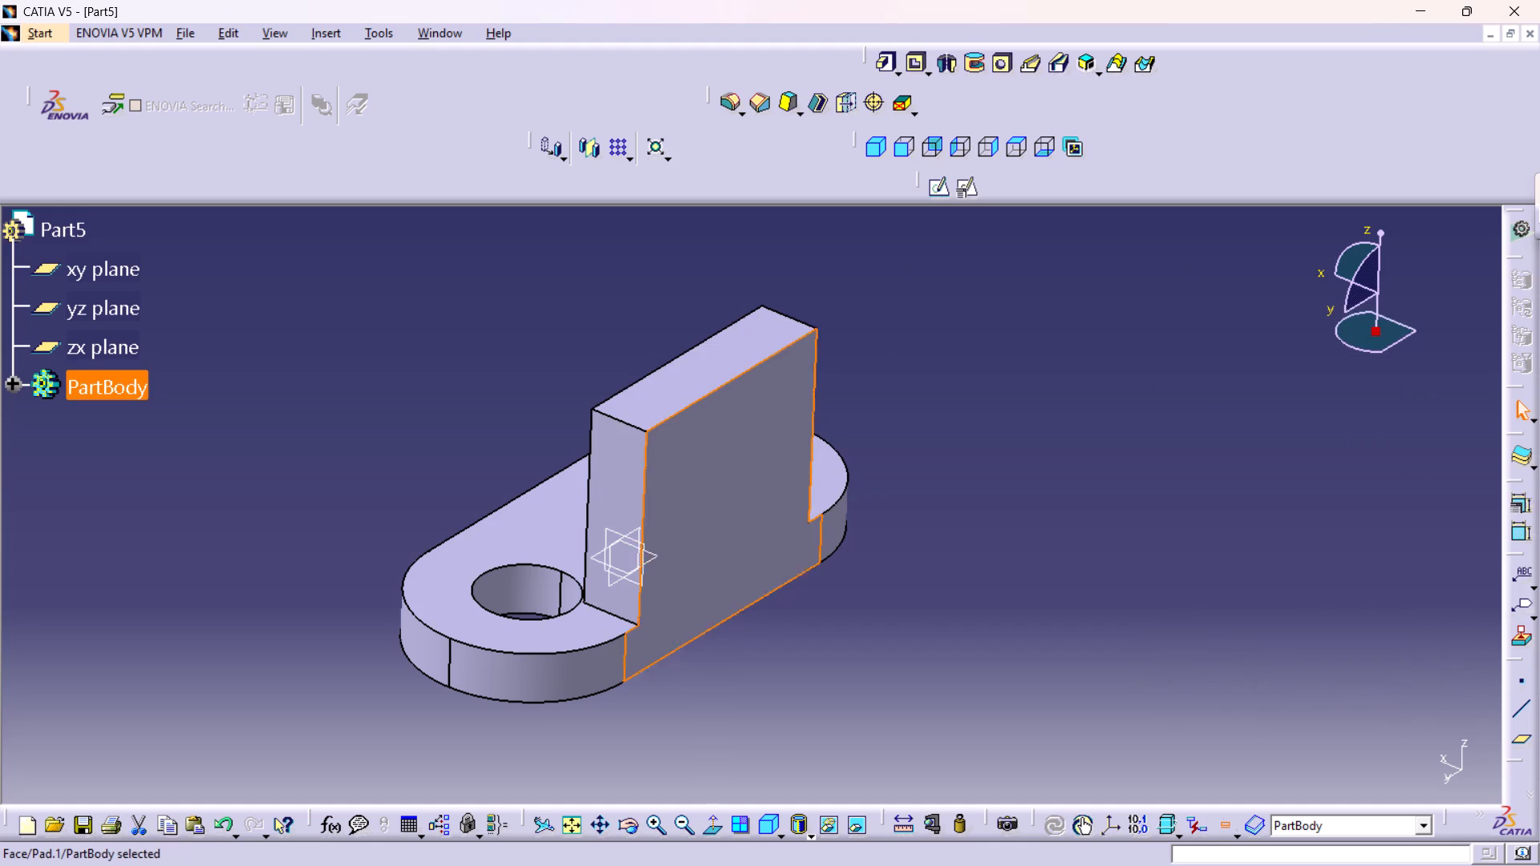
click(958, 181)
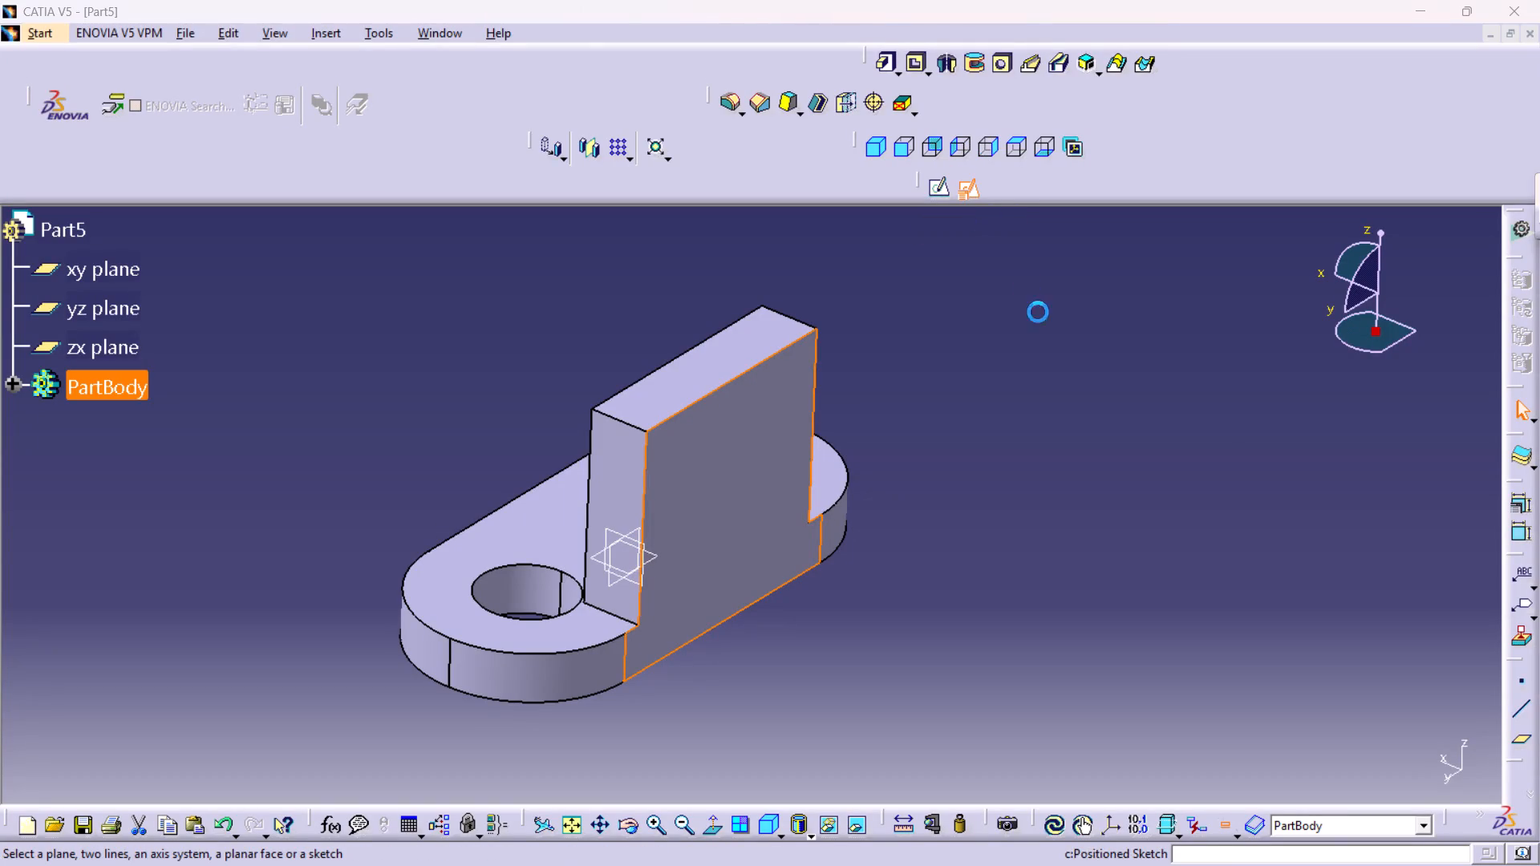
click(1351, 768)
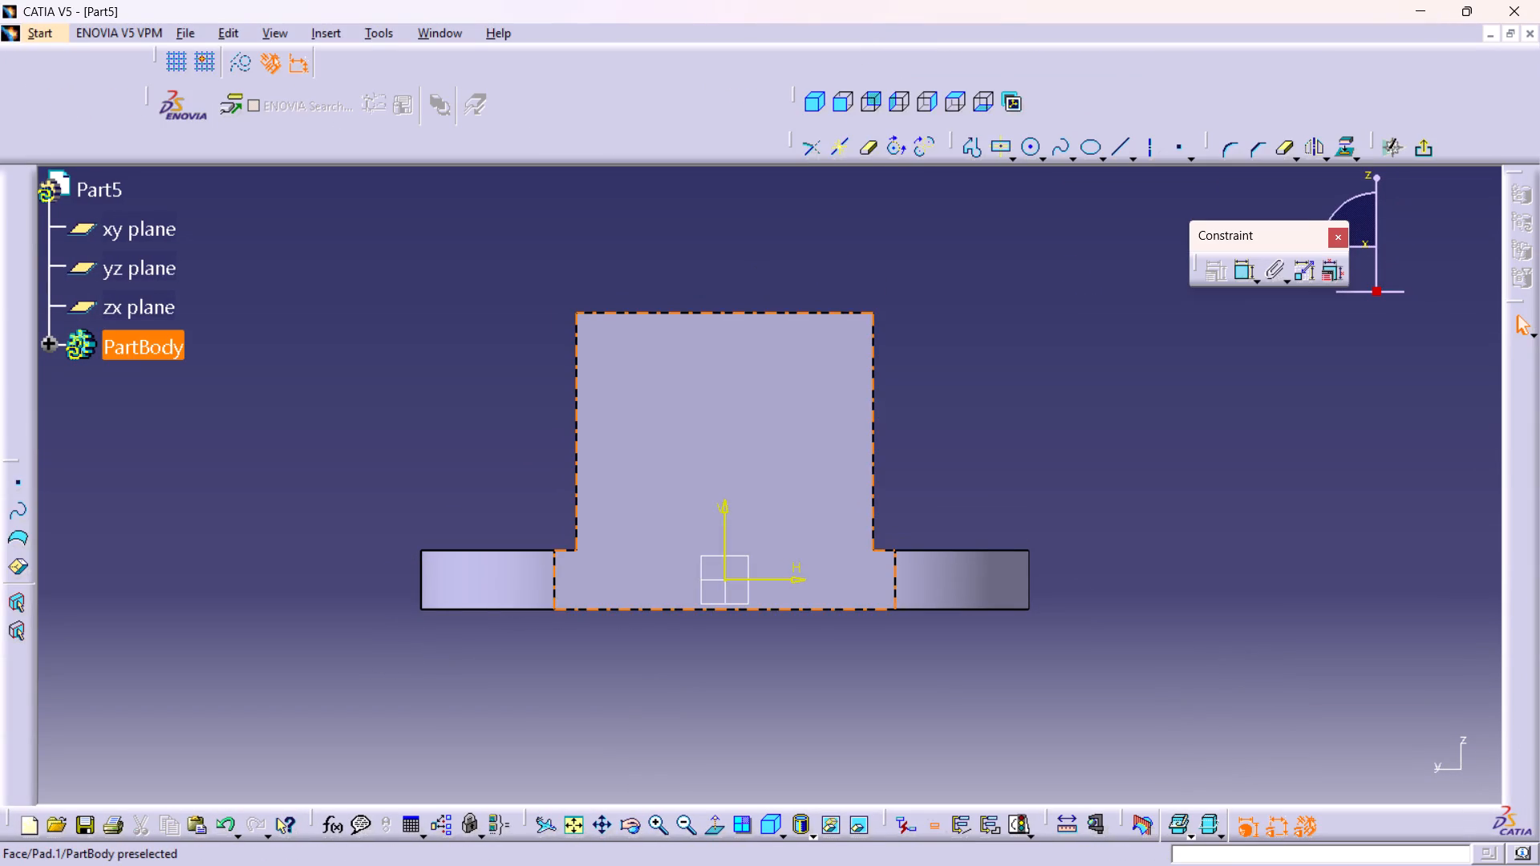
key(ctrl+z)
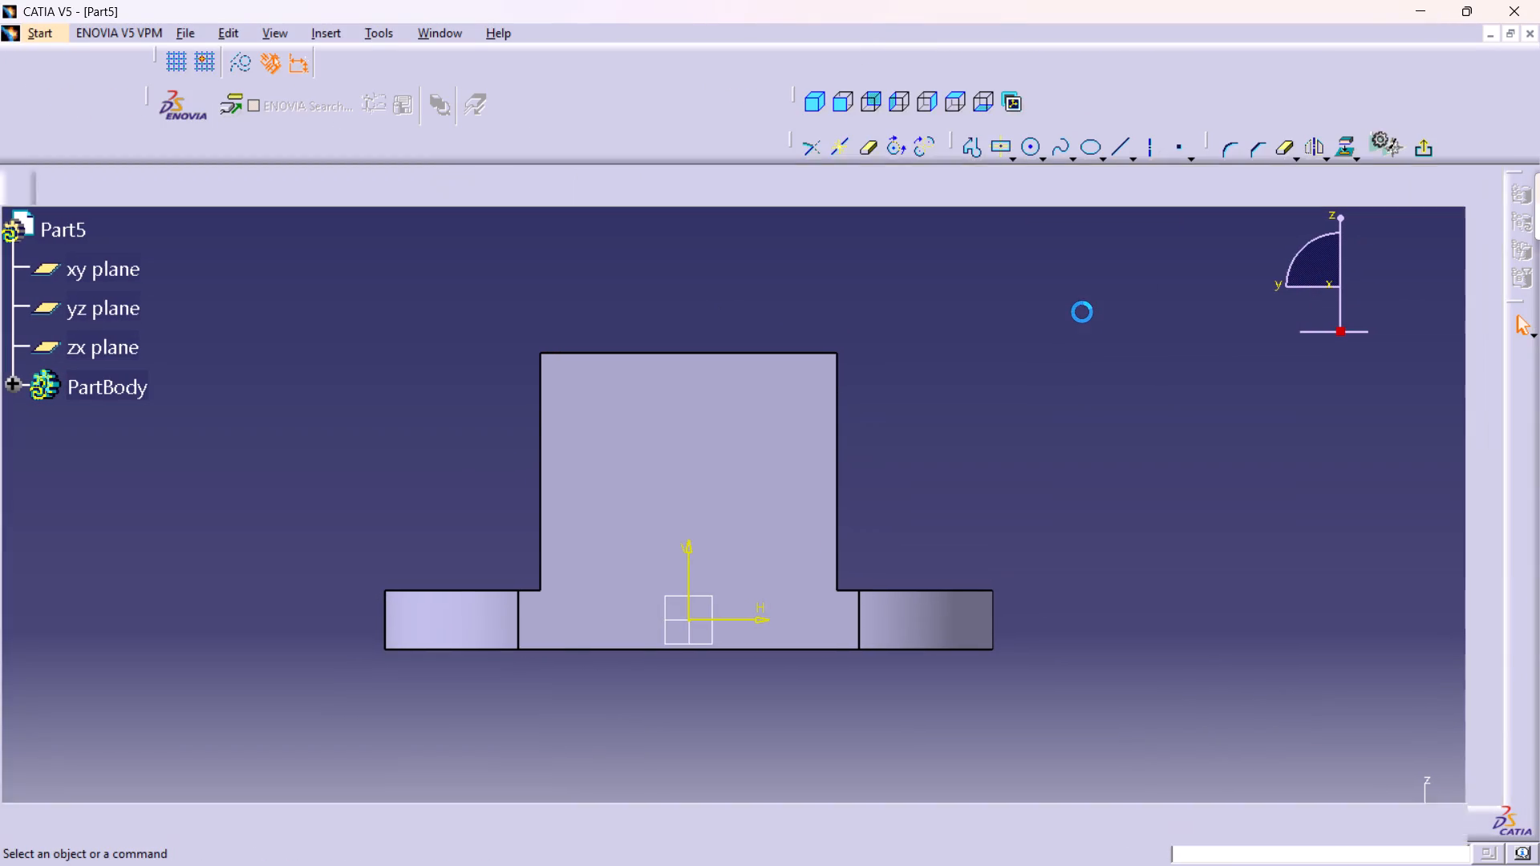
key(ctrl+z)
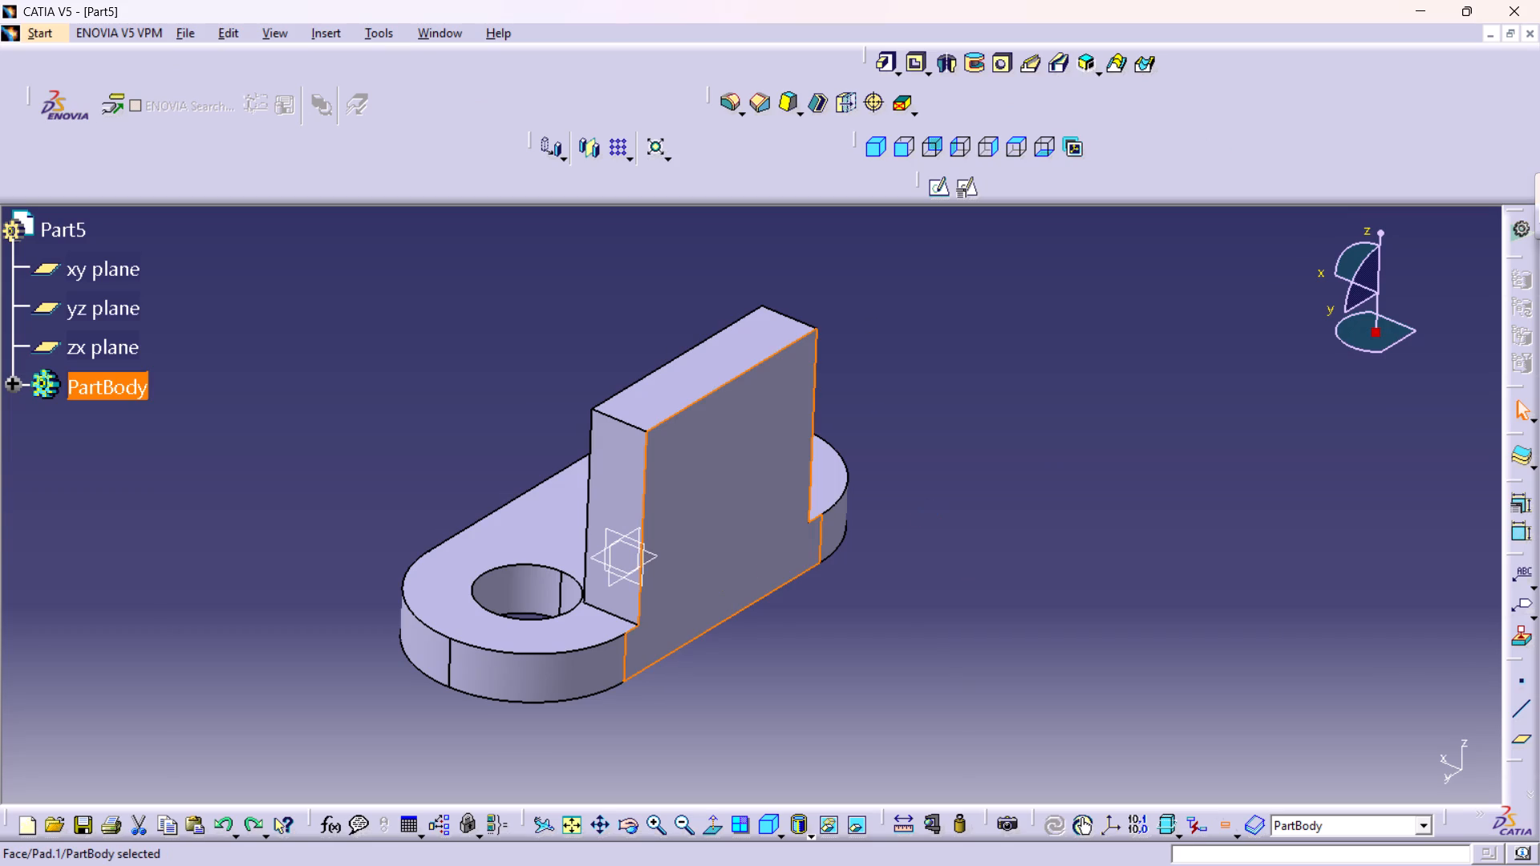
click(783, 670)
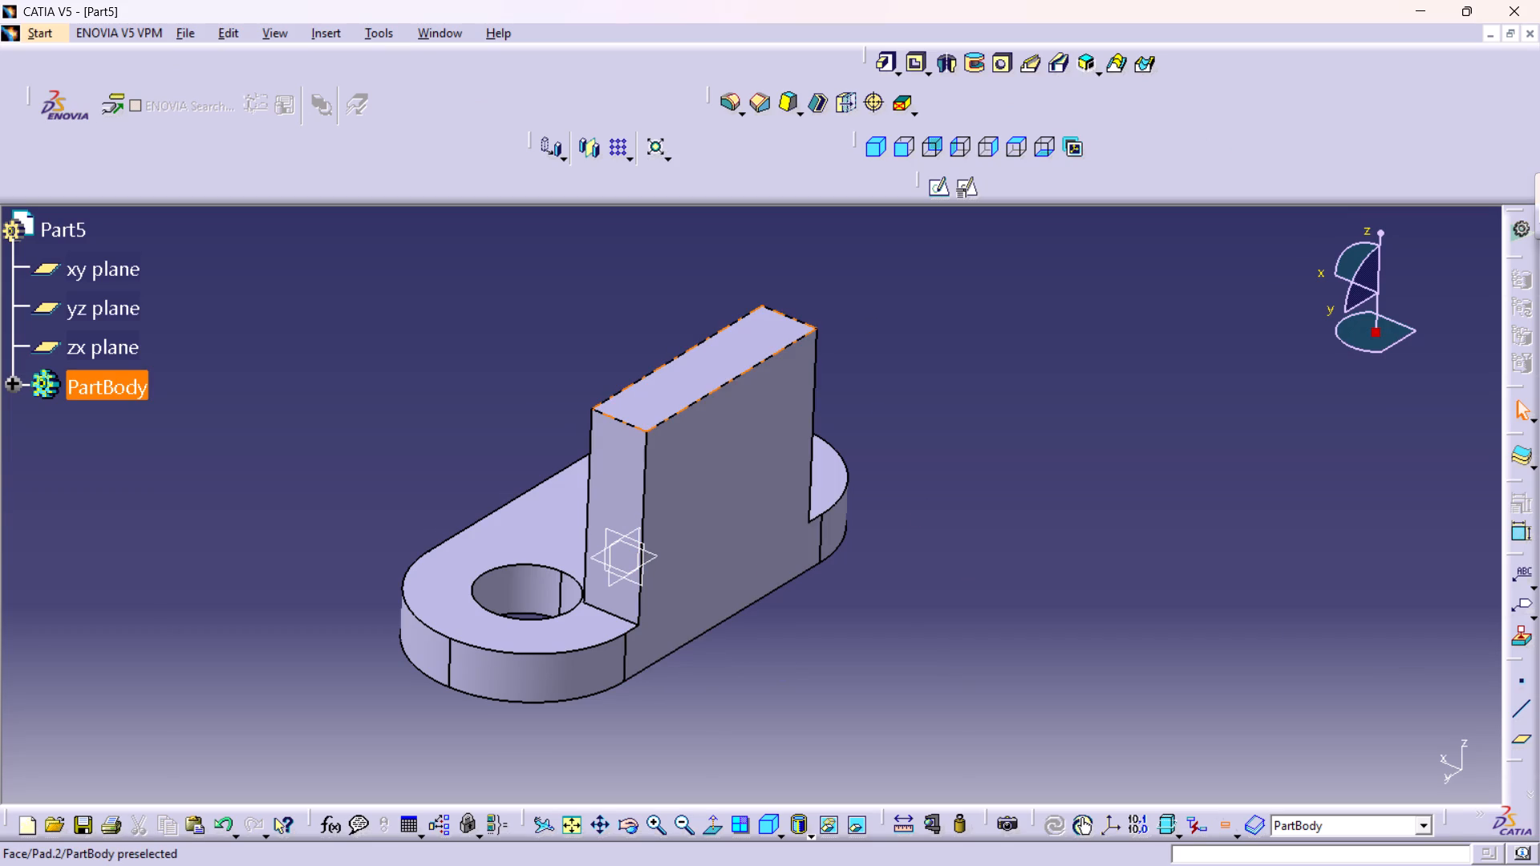
Create a positioned sketch on the upright block's top face, with the axes swapped and the V direction reversed.
click(687, 388)
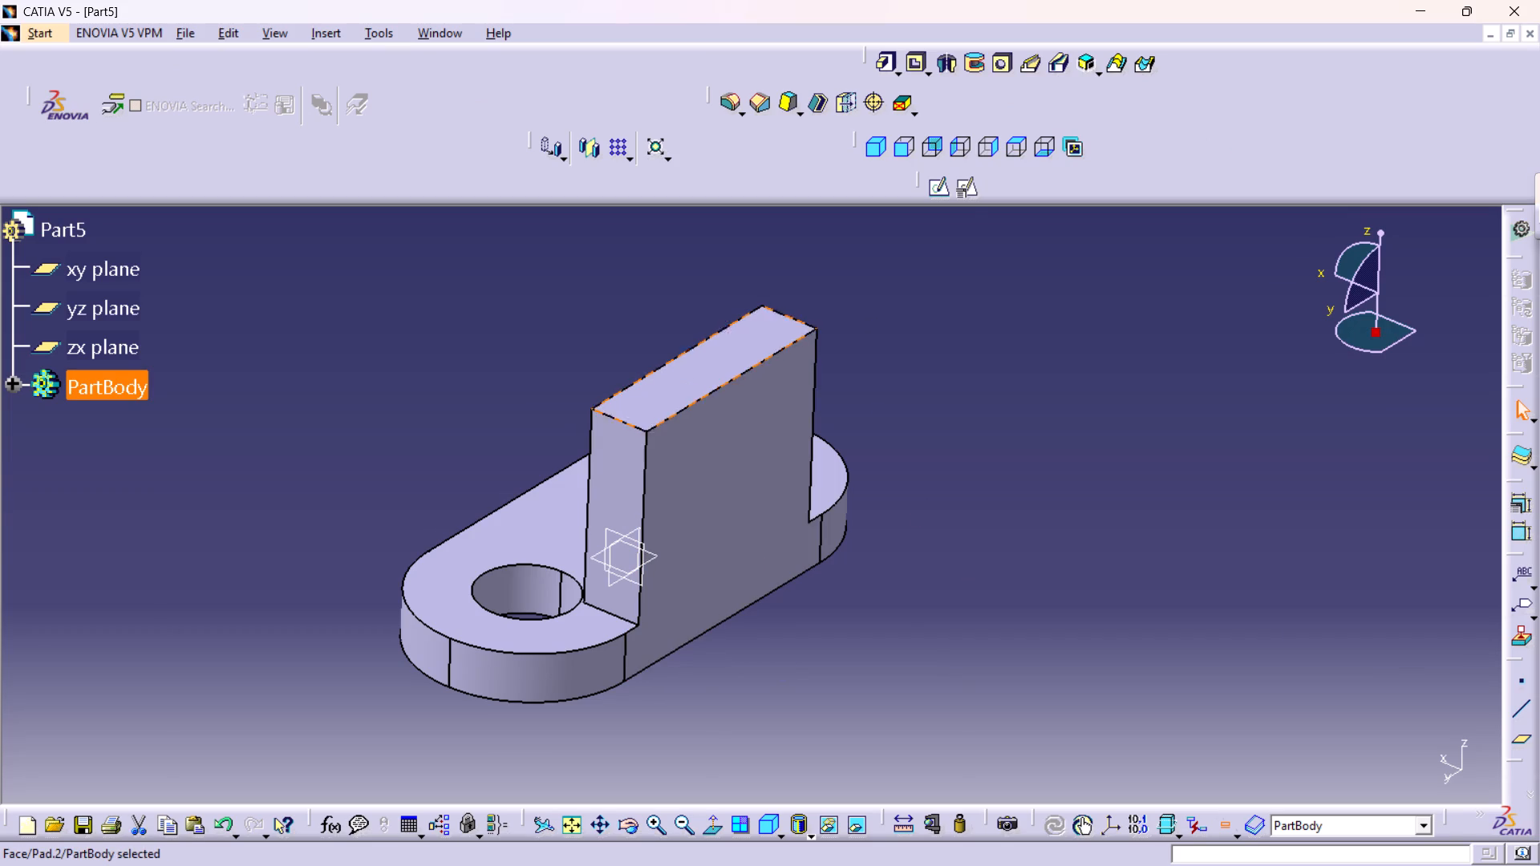
click(966, 194)
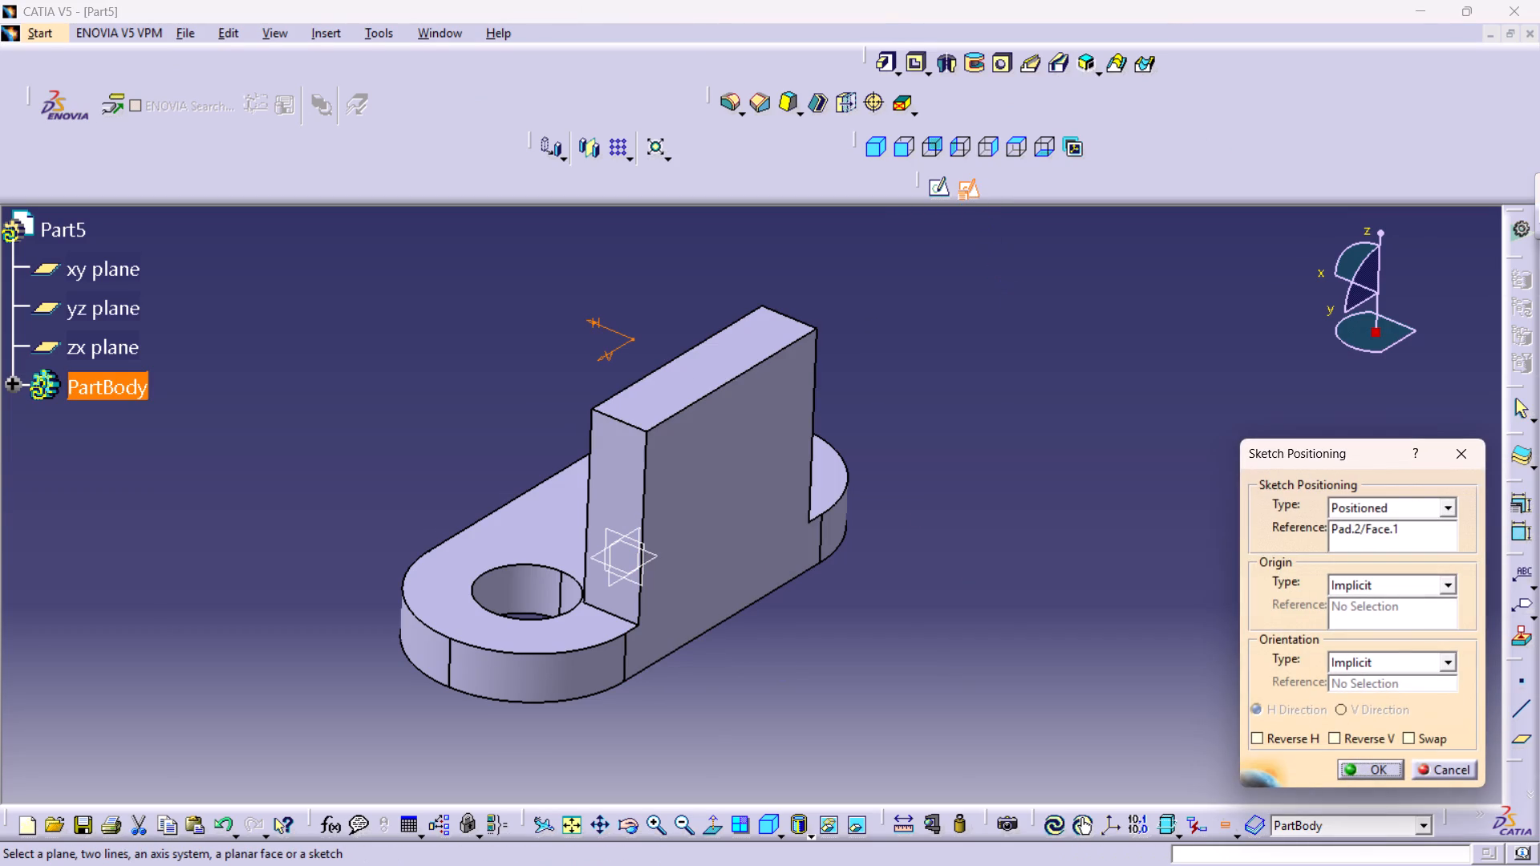
click(1416, 733)
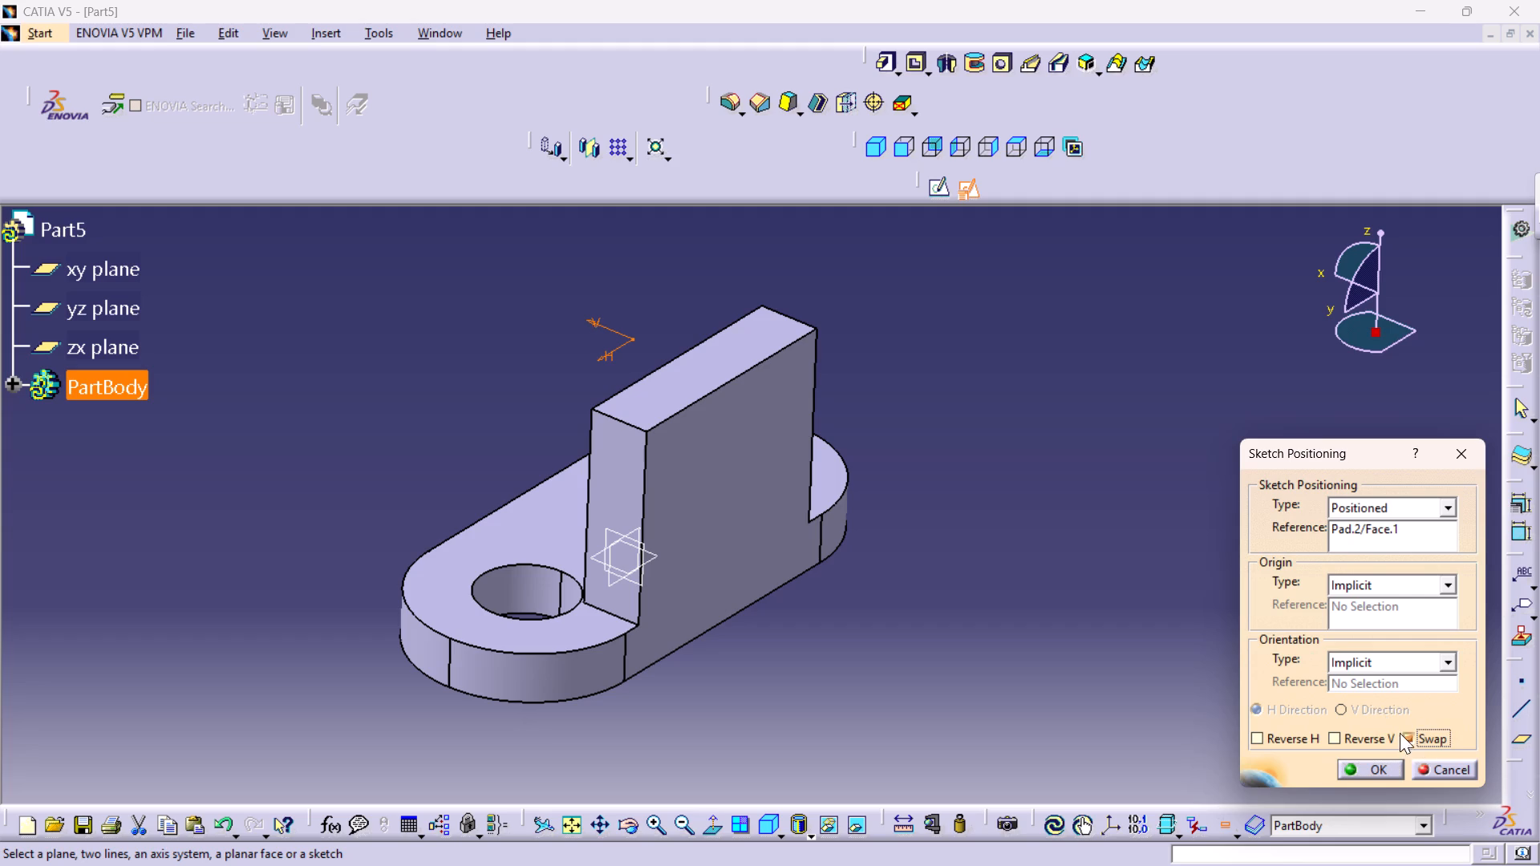
click(1348, 739)
click(1376, 767)
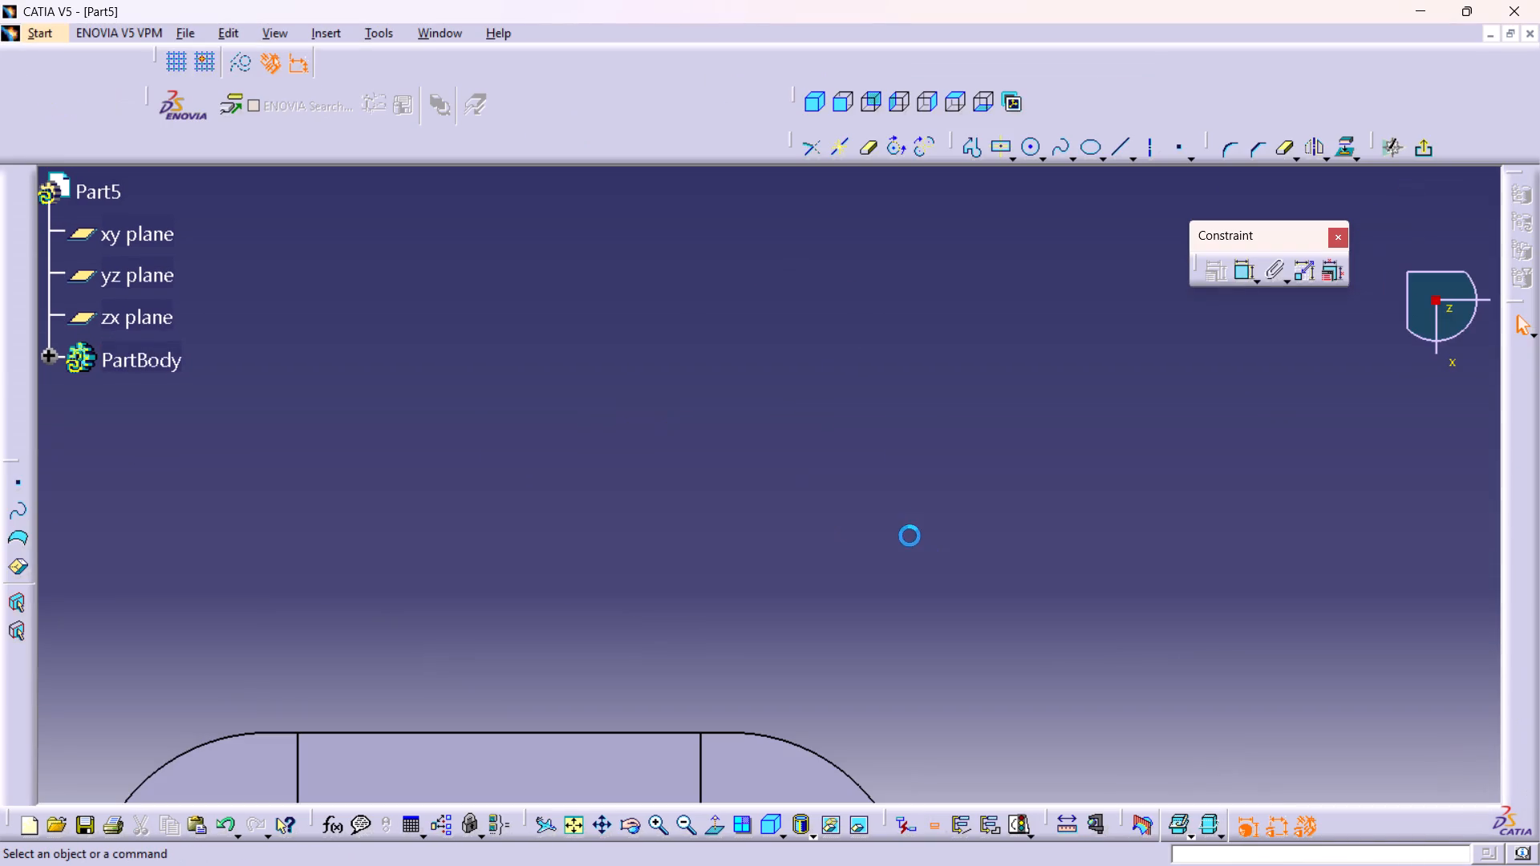
Sketch a circle about 21.5 mm in diameter centred on the V axis, about 50 mm from the origin beyond the block.
middle_drag(839, 593, 994, 235)
middle_drag(985, 319, 1080, 434)
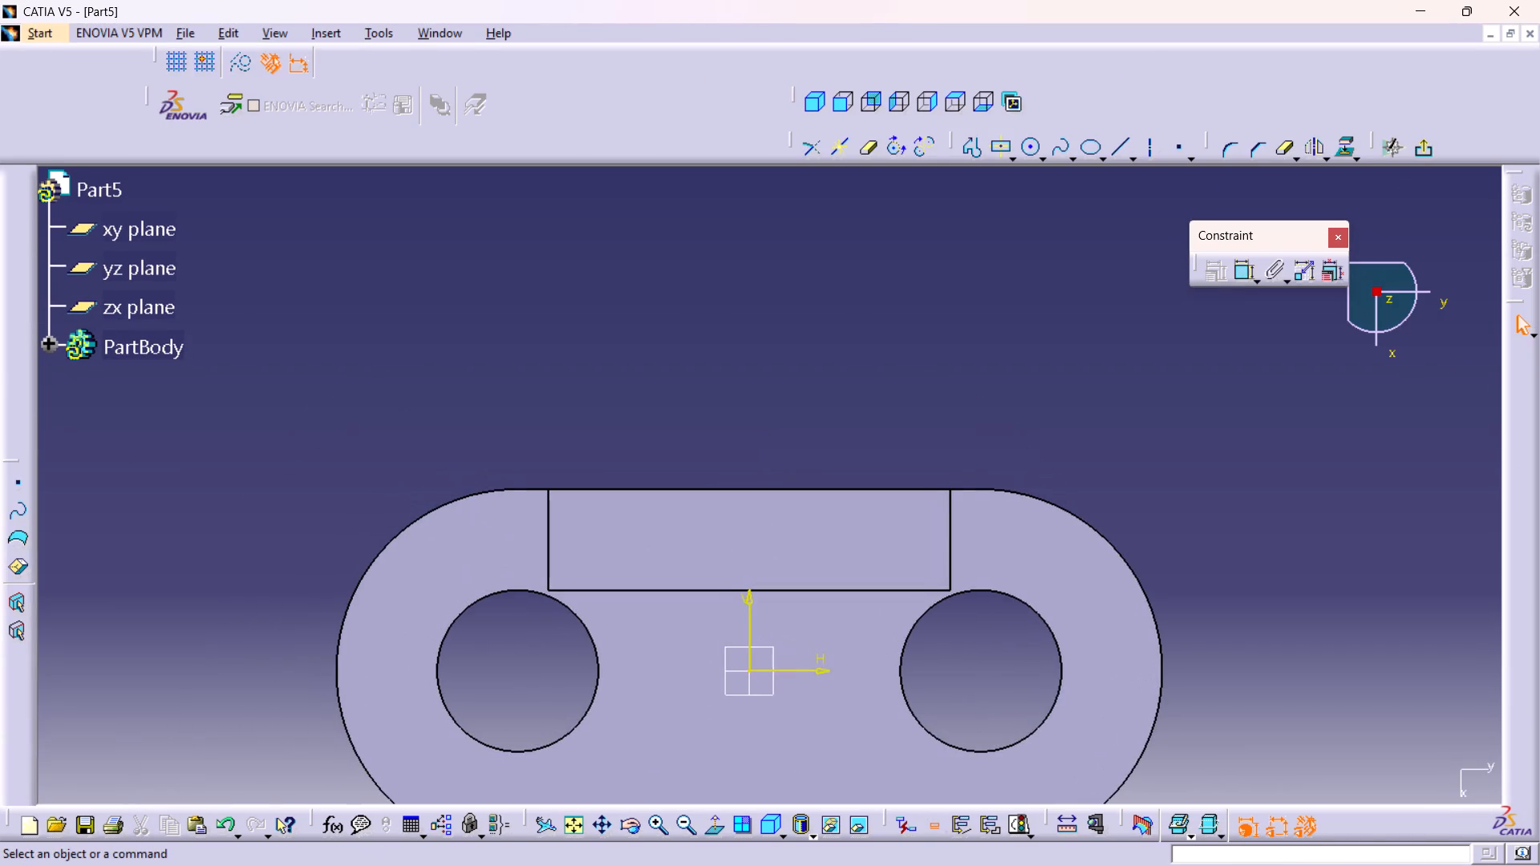
double_click(975, 152)
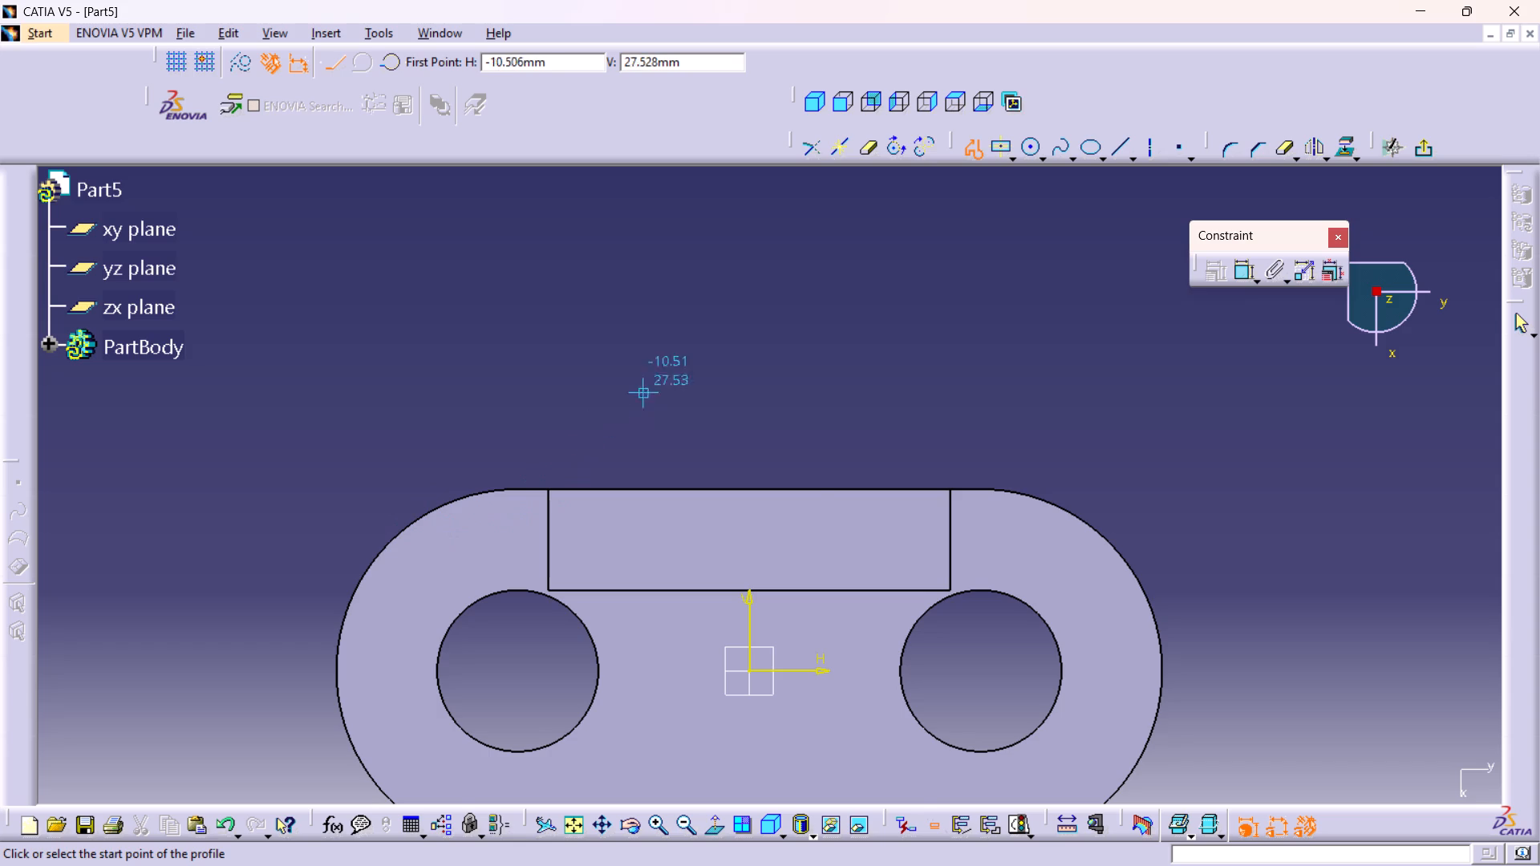
middle_drag(653, 381, 675, 503)
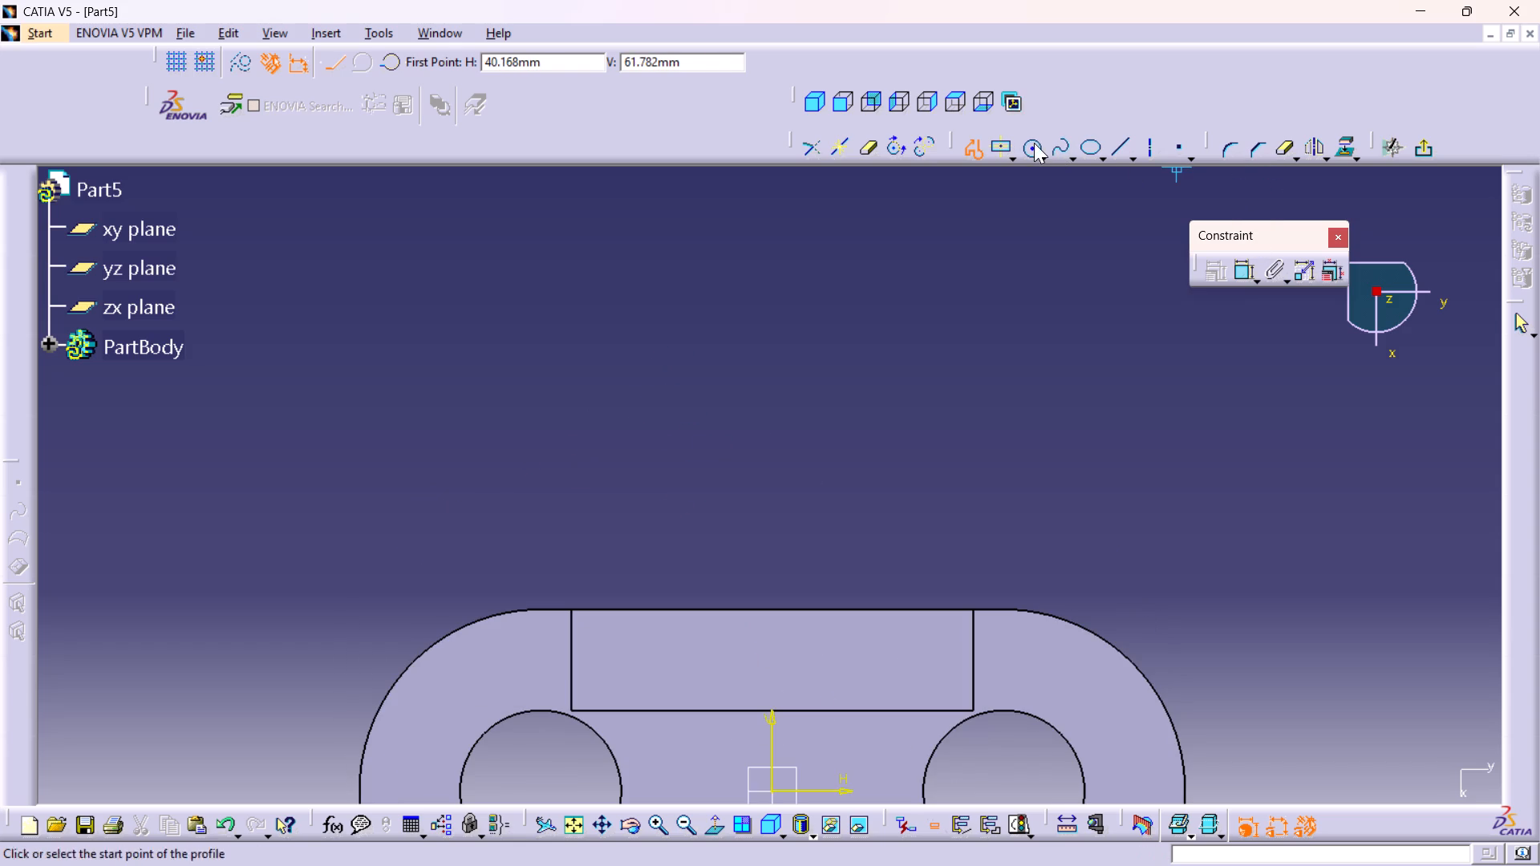
double_click(1034, 143)
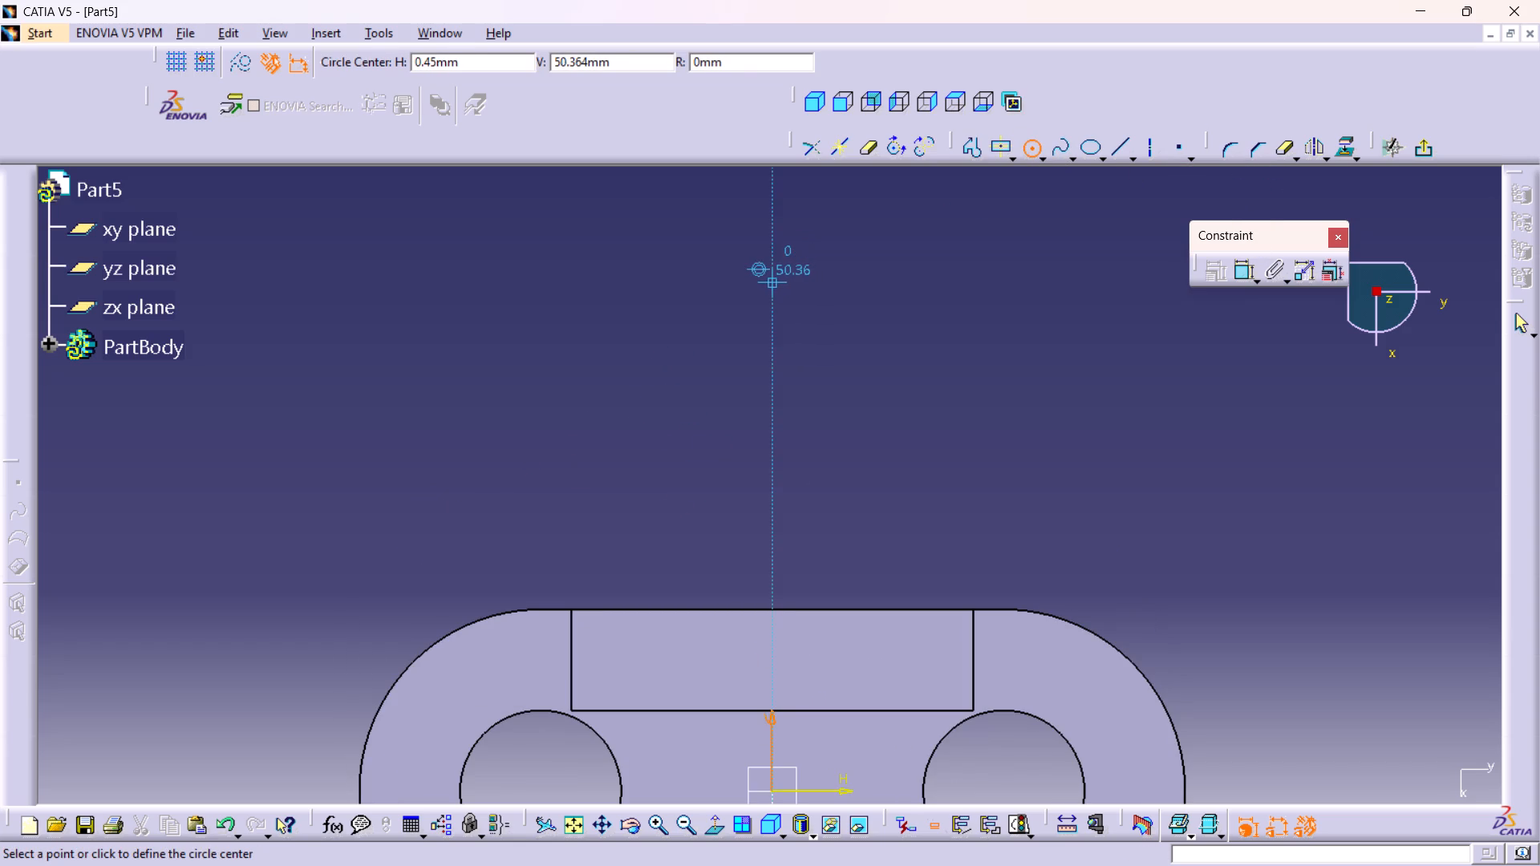
click(774, 283)
click(831, 373)
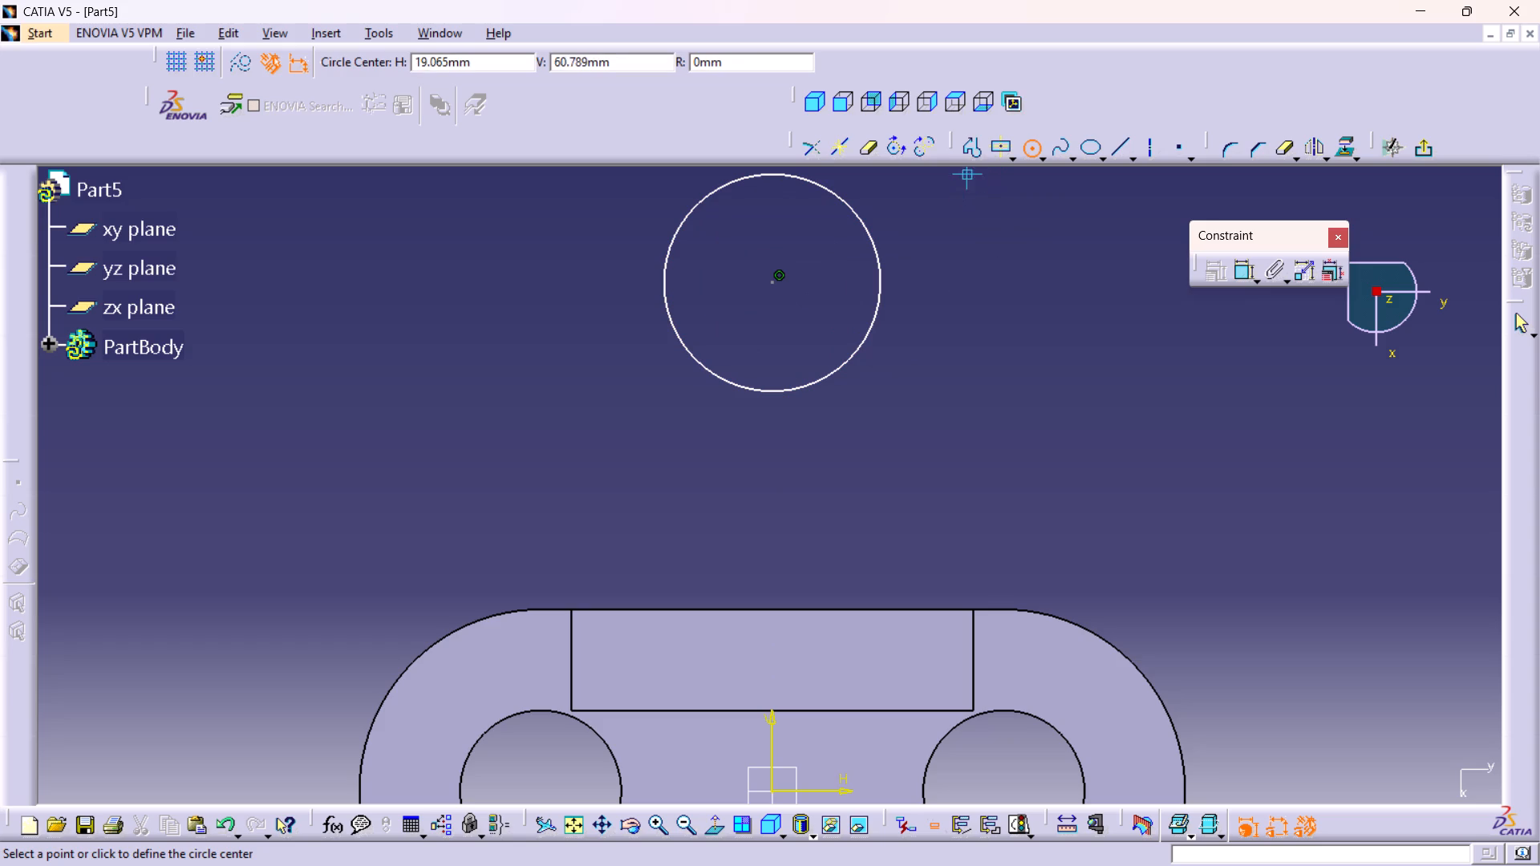
Sketch two separate inclined lines about 29 mm long, running from near the block's two outer corners to either side of the circle.
double_click(974, 146)
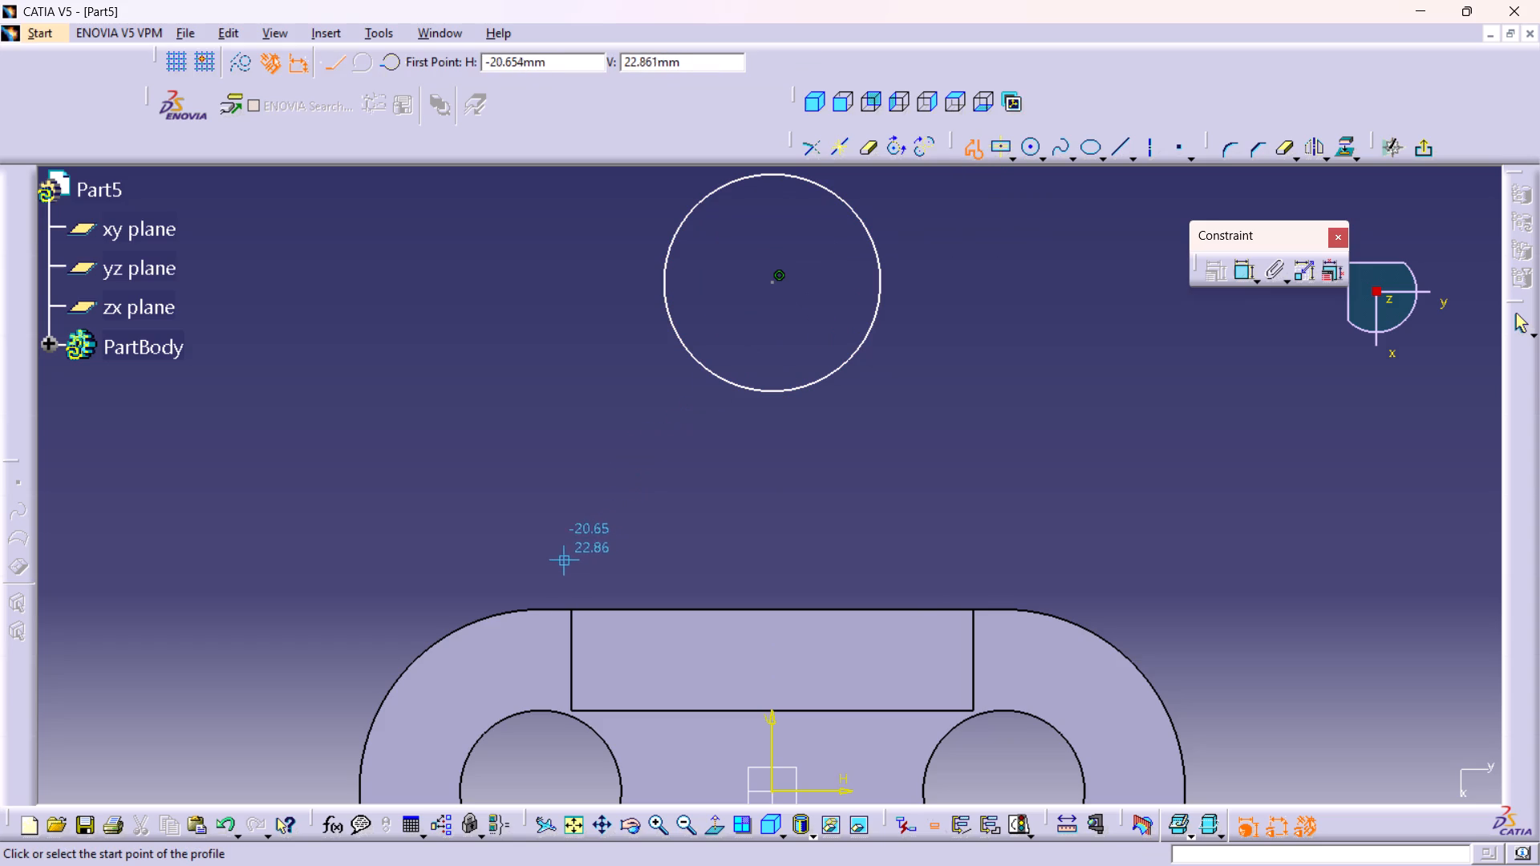
click(565, 563)
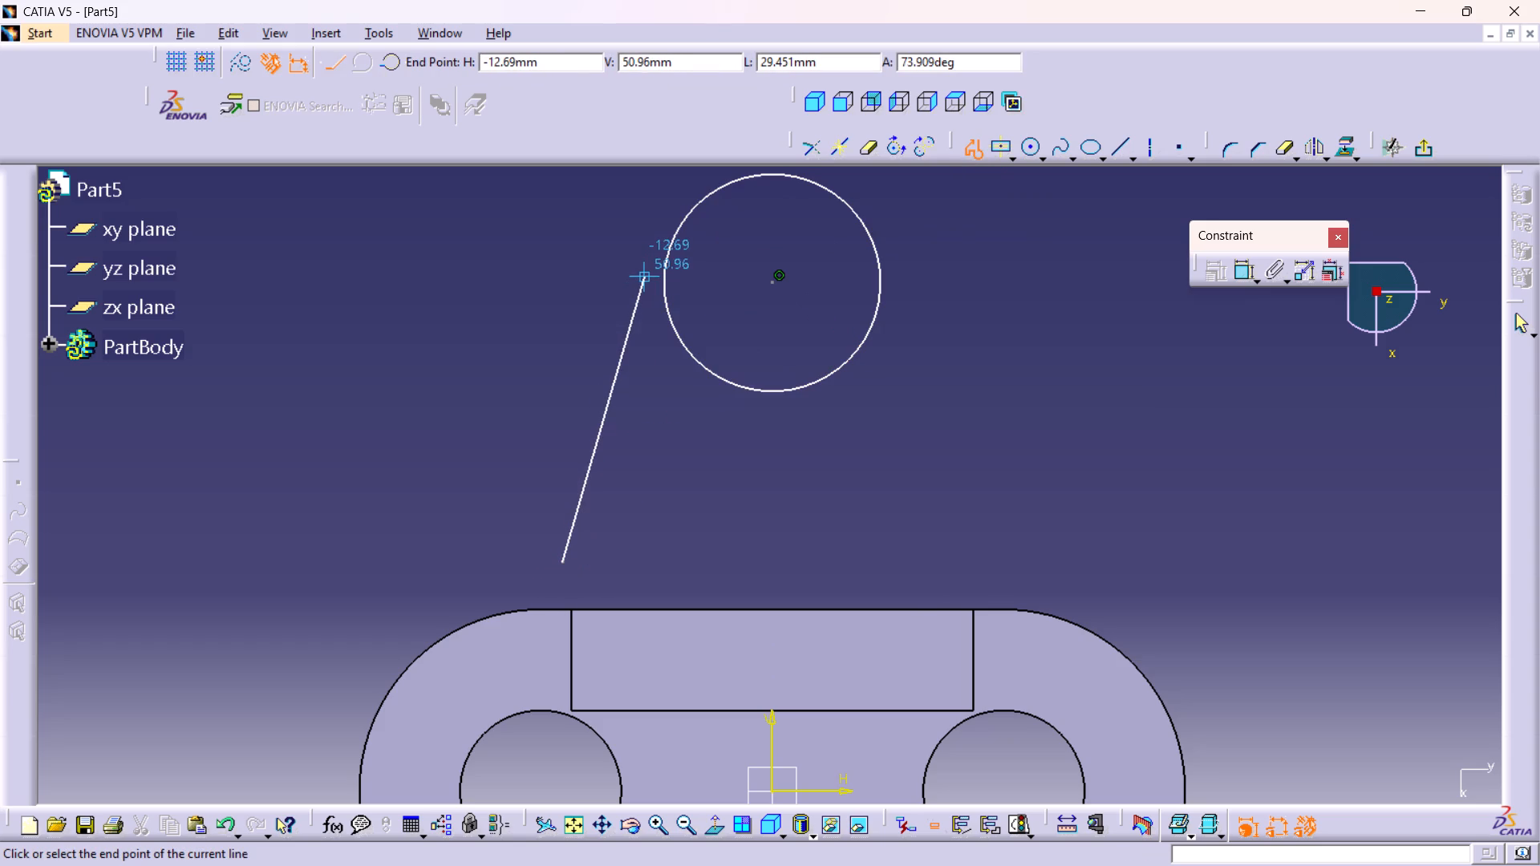
click(645, 281)
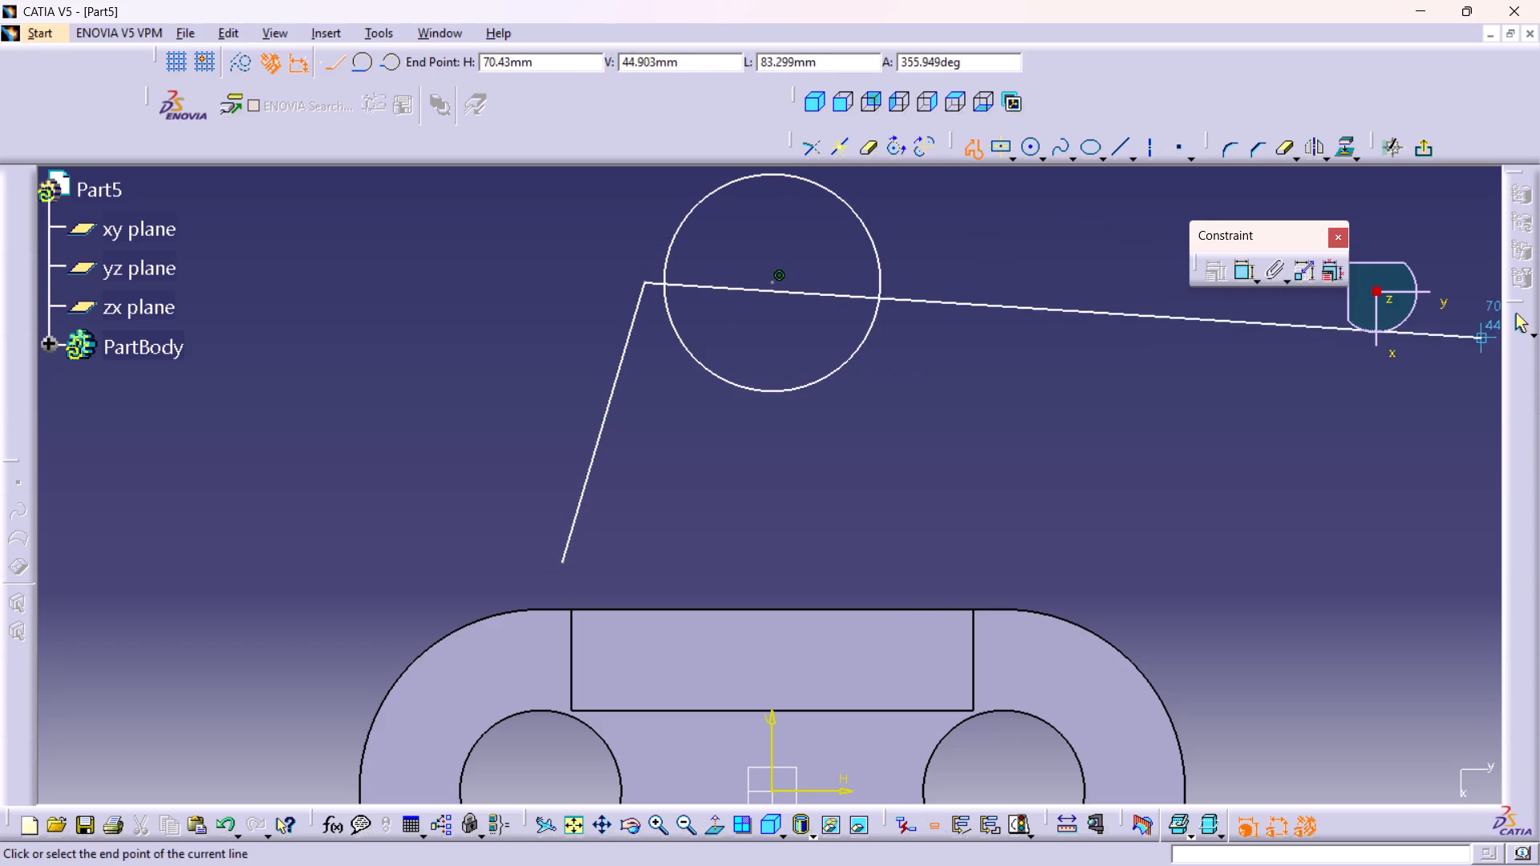
click(1518, 317)
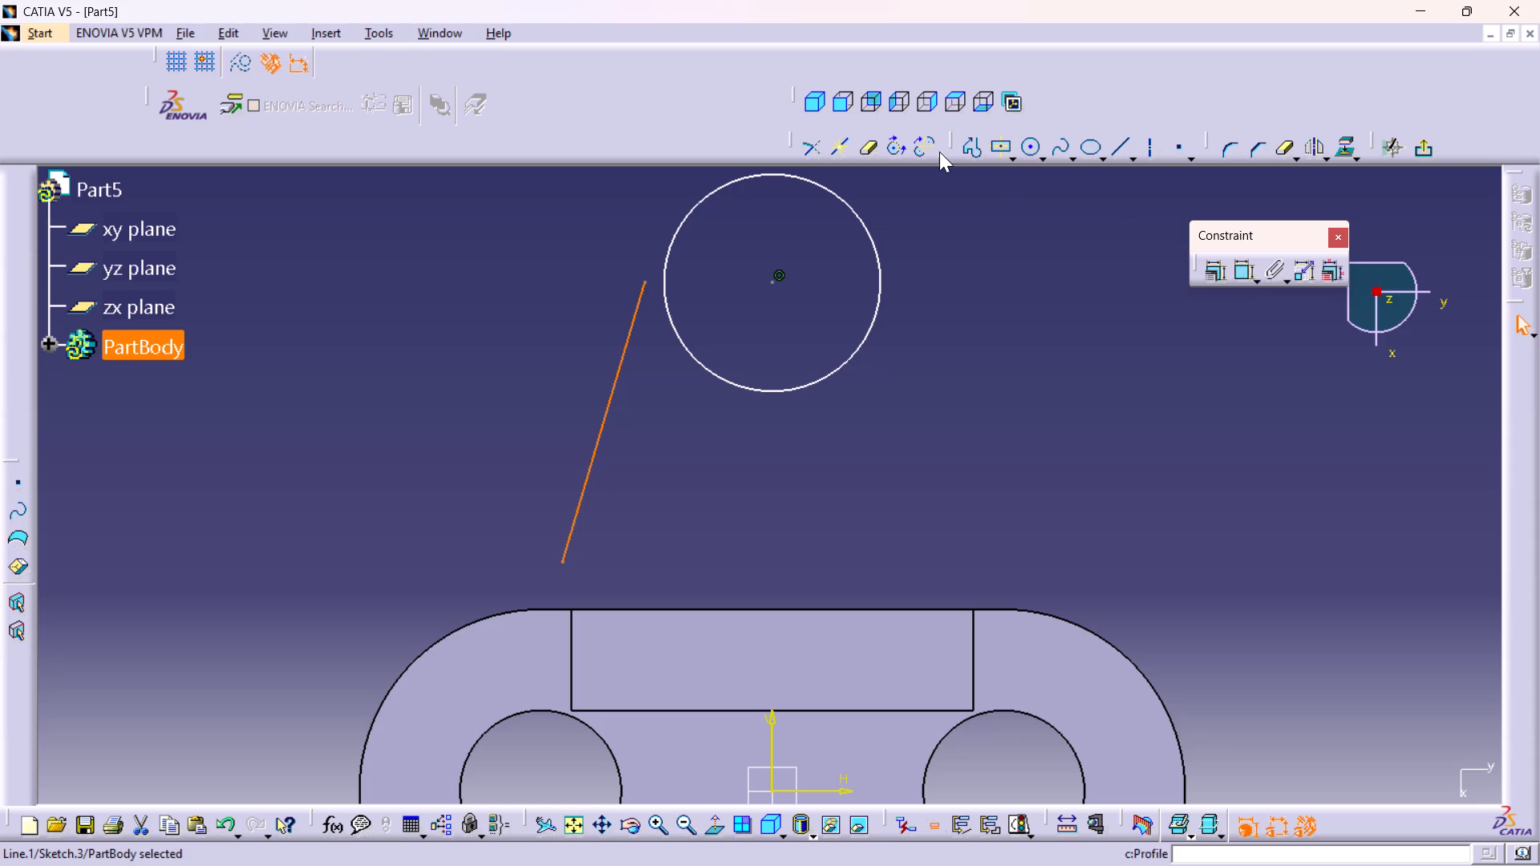
click(948, 217)
double_click(978, 146)
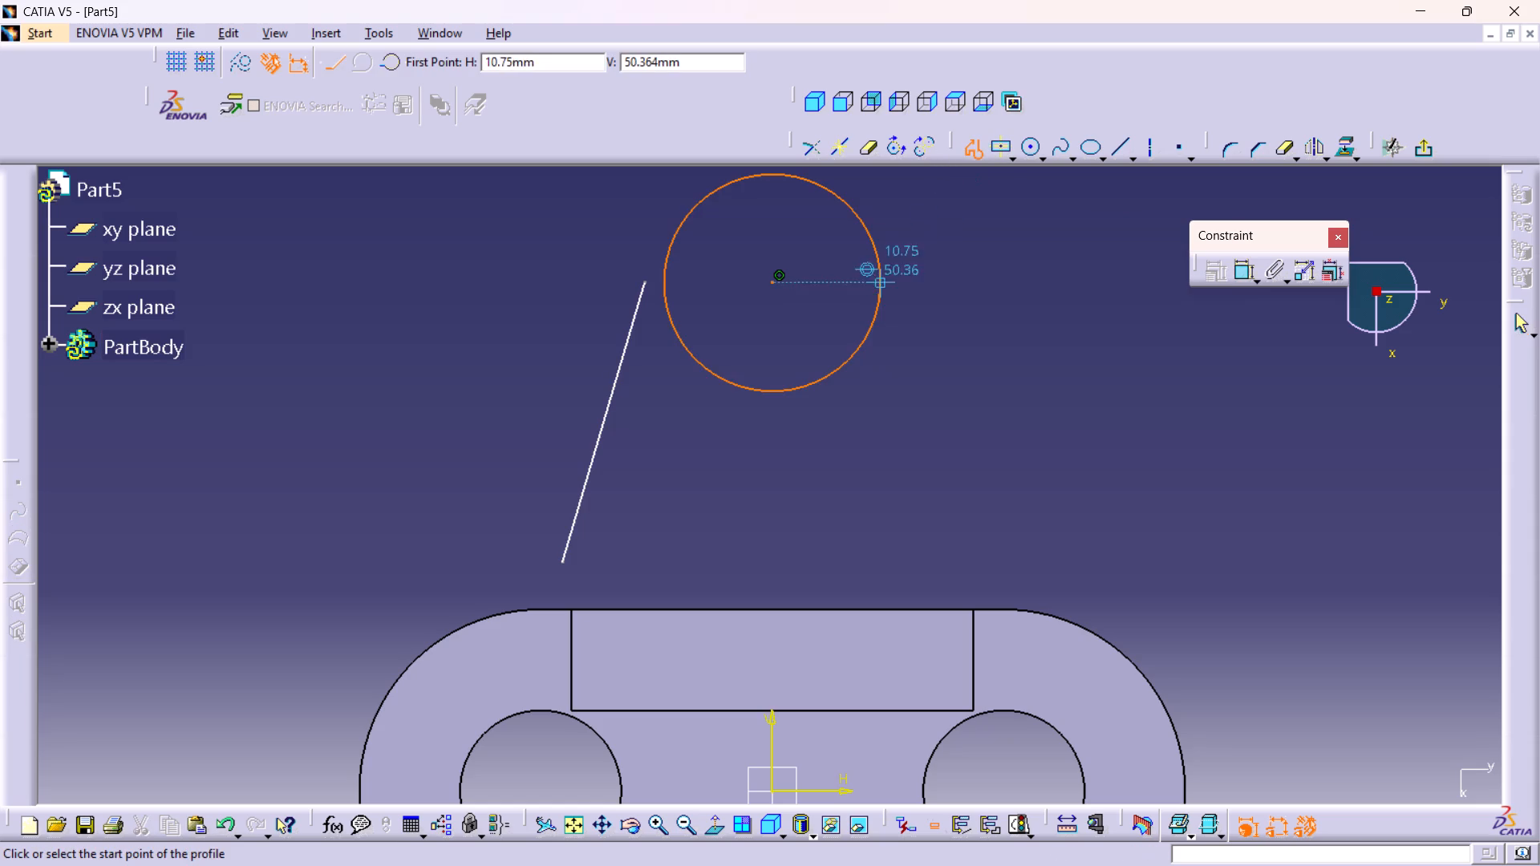
click(905, 287)
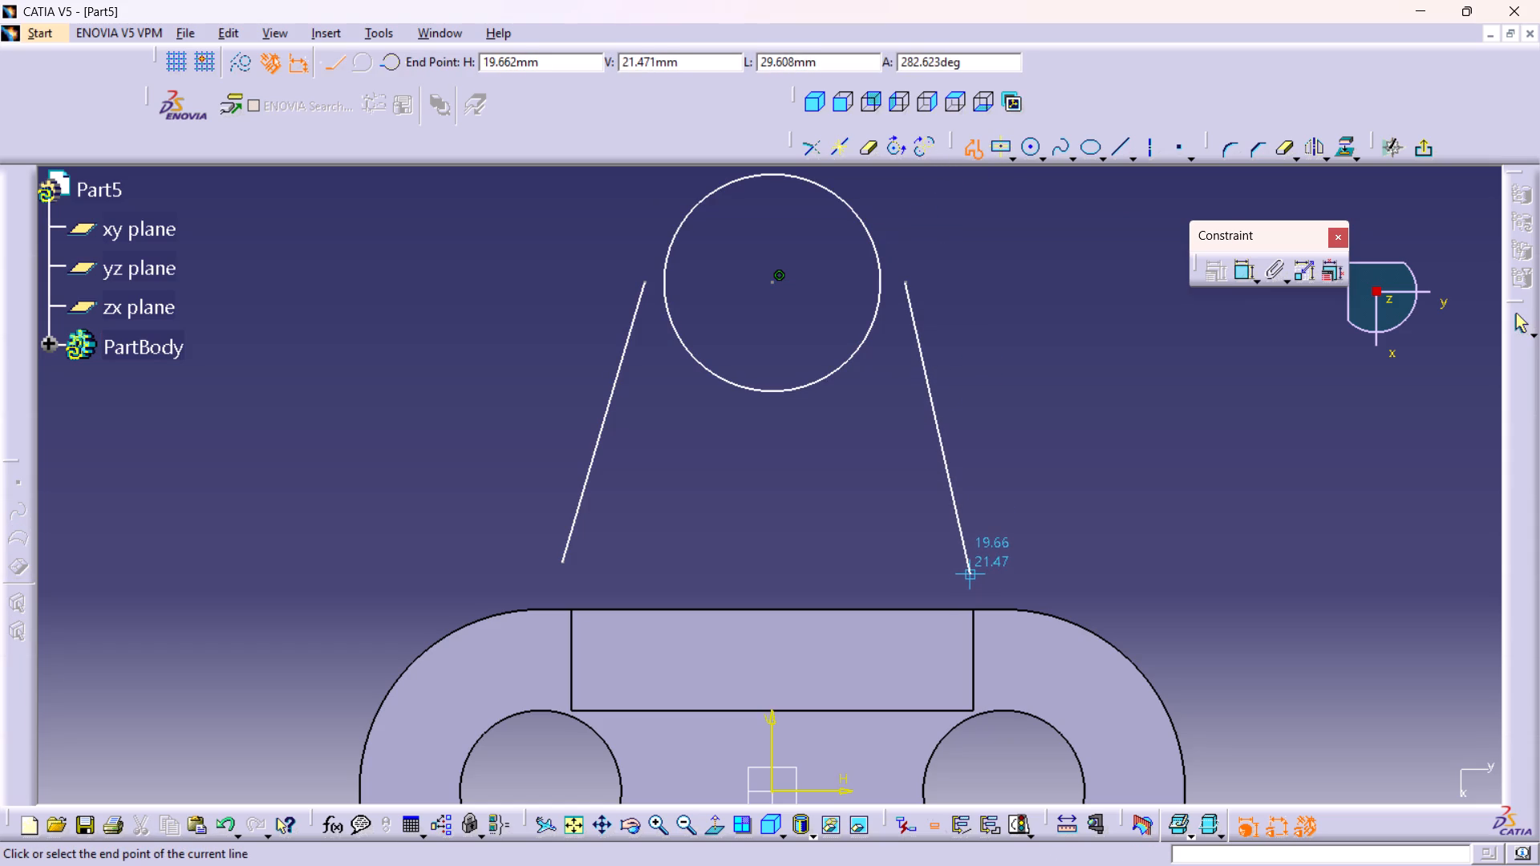
click(971, 565)
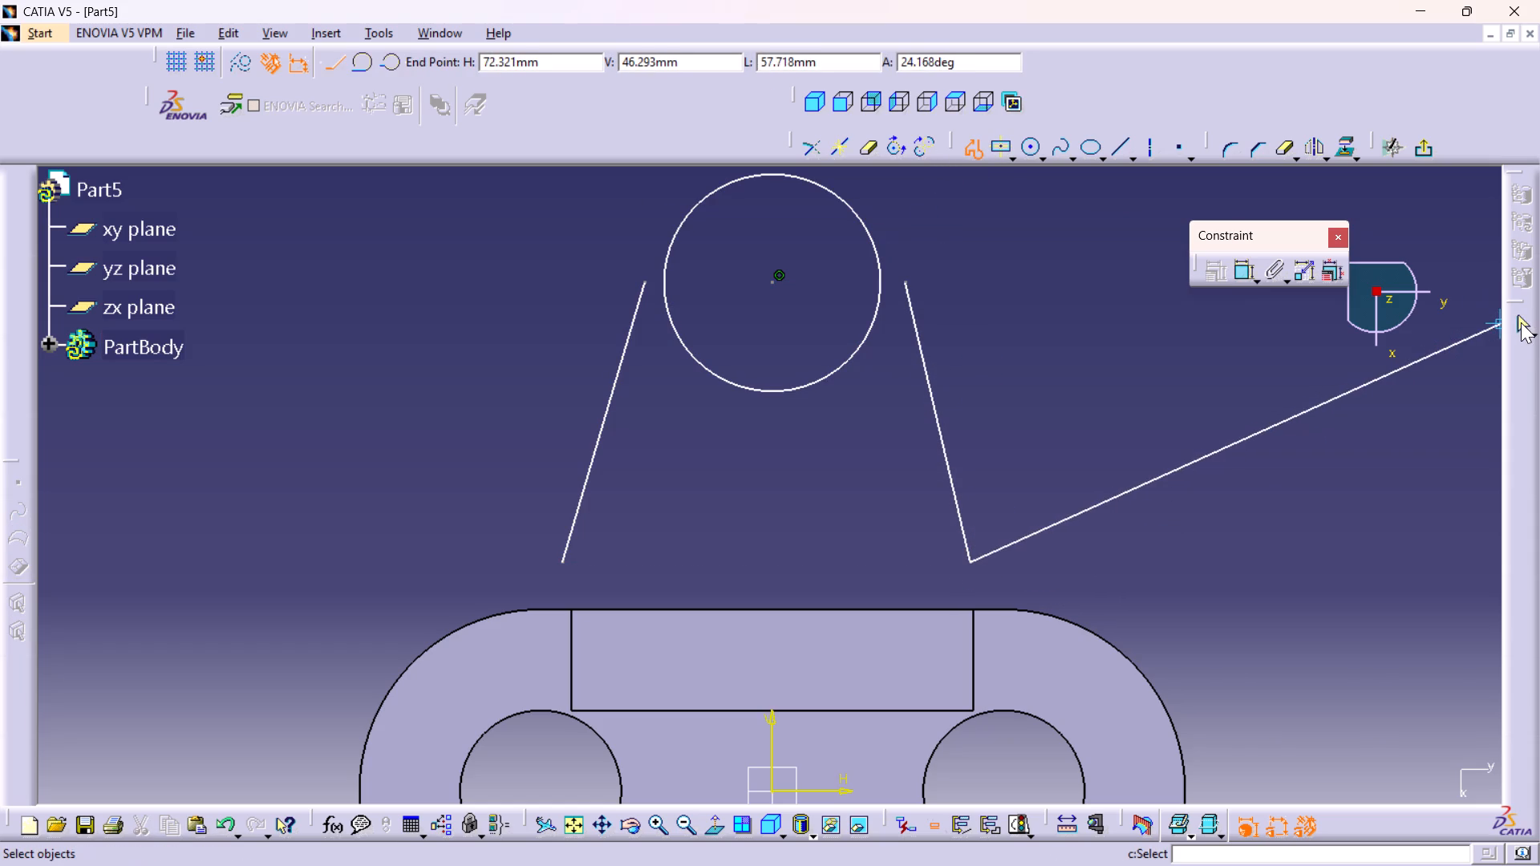
drag(1523, 322, 1522, 334)
click(1005, 406)
Dimension the circle's diameter and set it to 20 mm.
middle_drag(1031, 402, 1076, 452)
right_click(1072, 414)
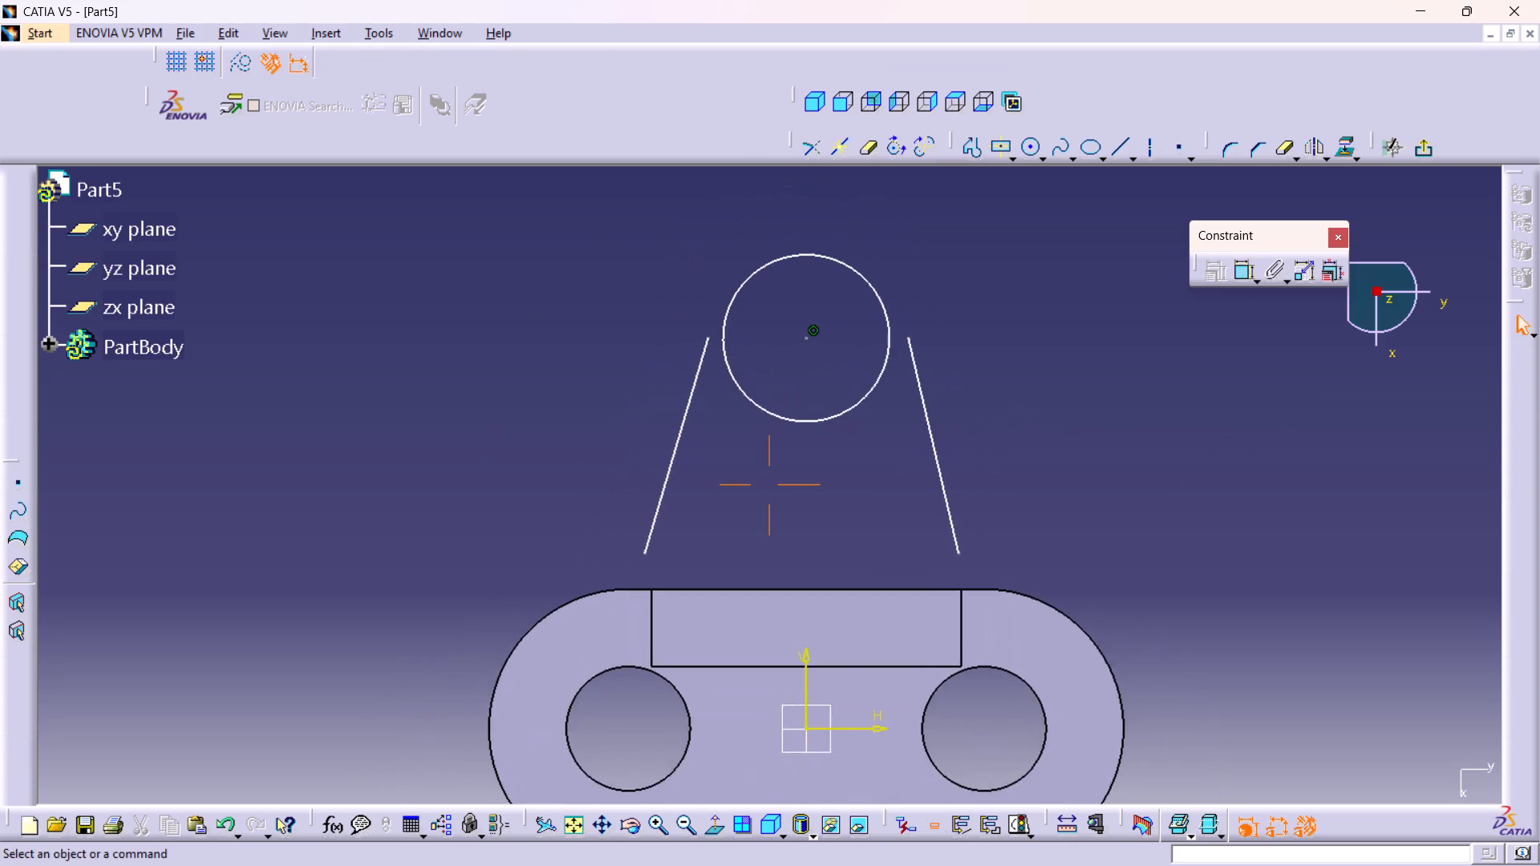
middle_drag(1076, 452, 1076, 451)
middle_drag(1064, 398, 1068, 415)
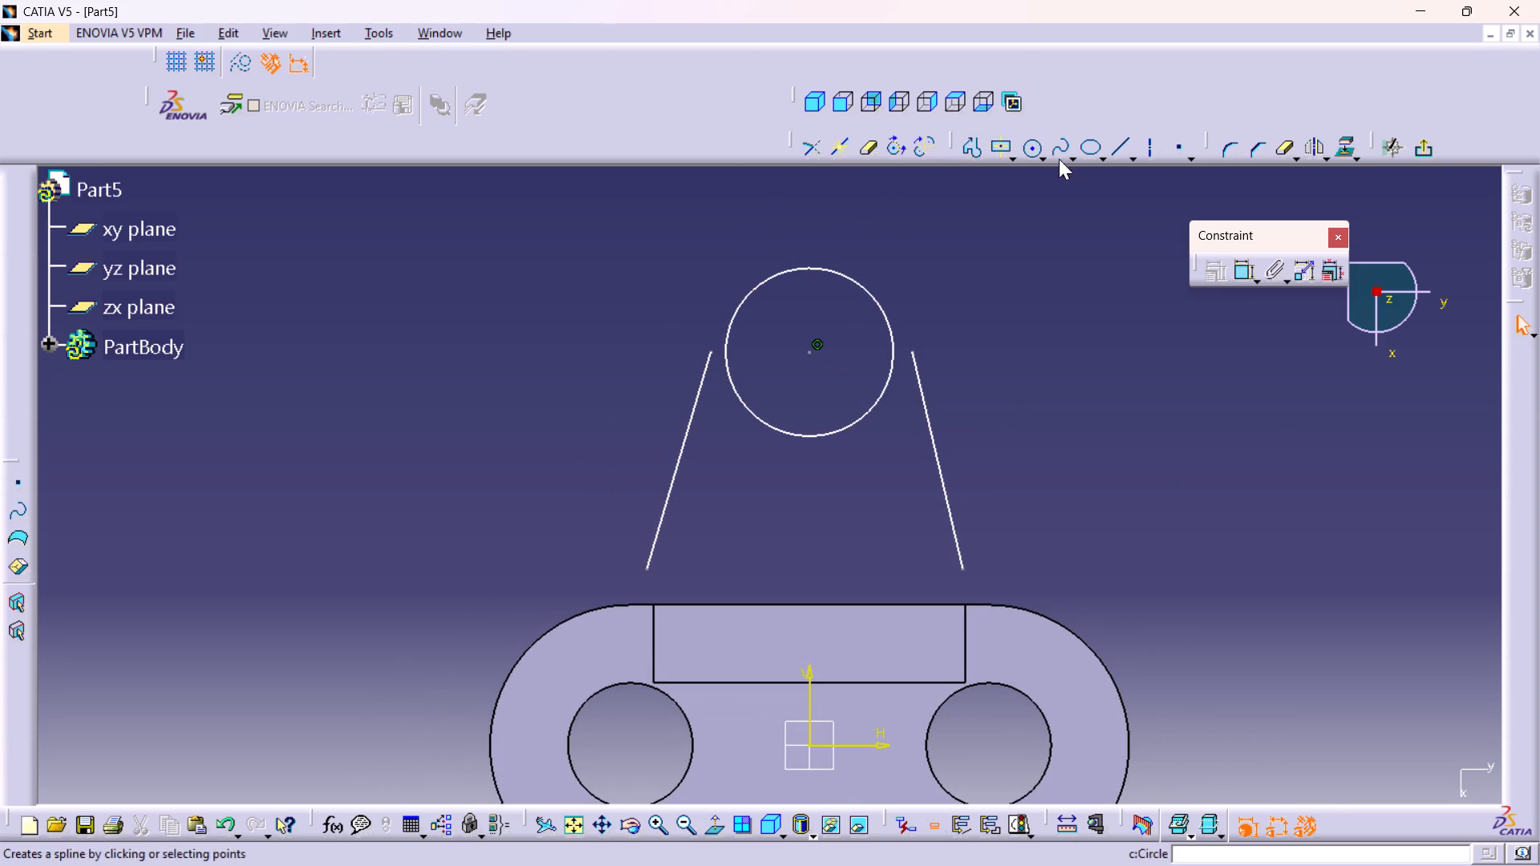
double_click(1238, 271)
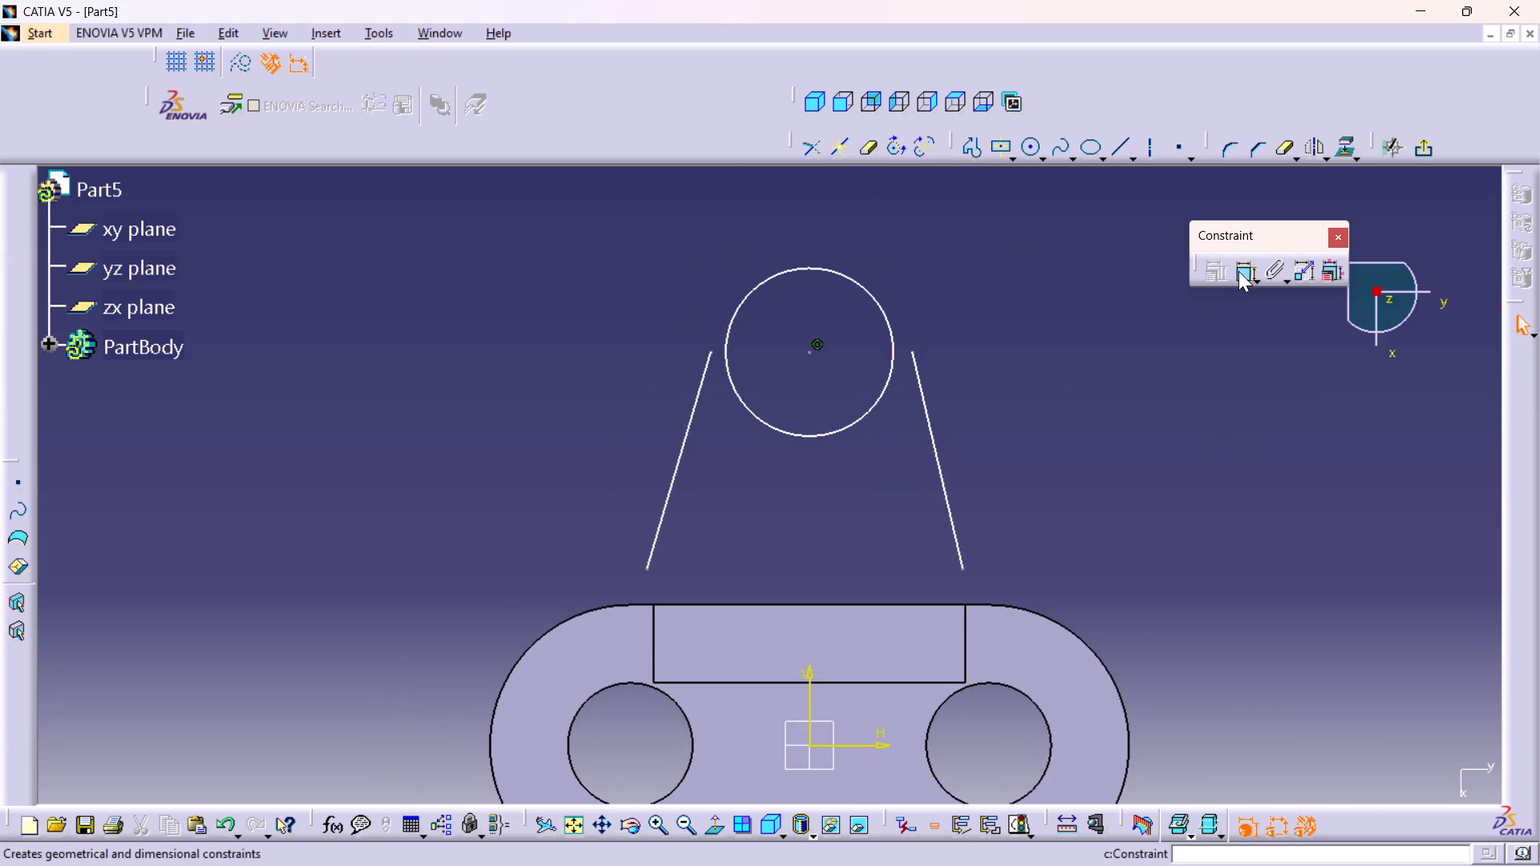
click(890, 319)
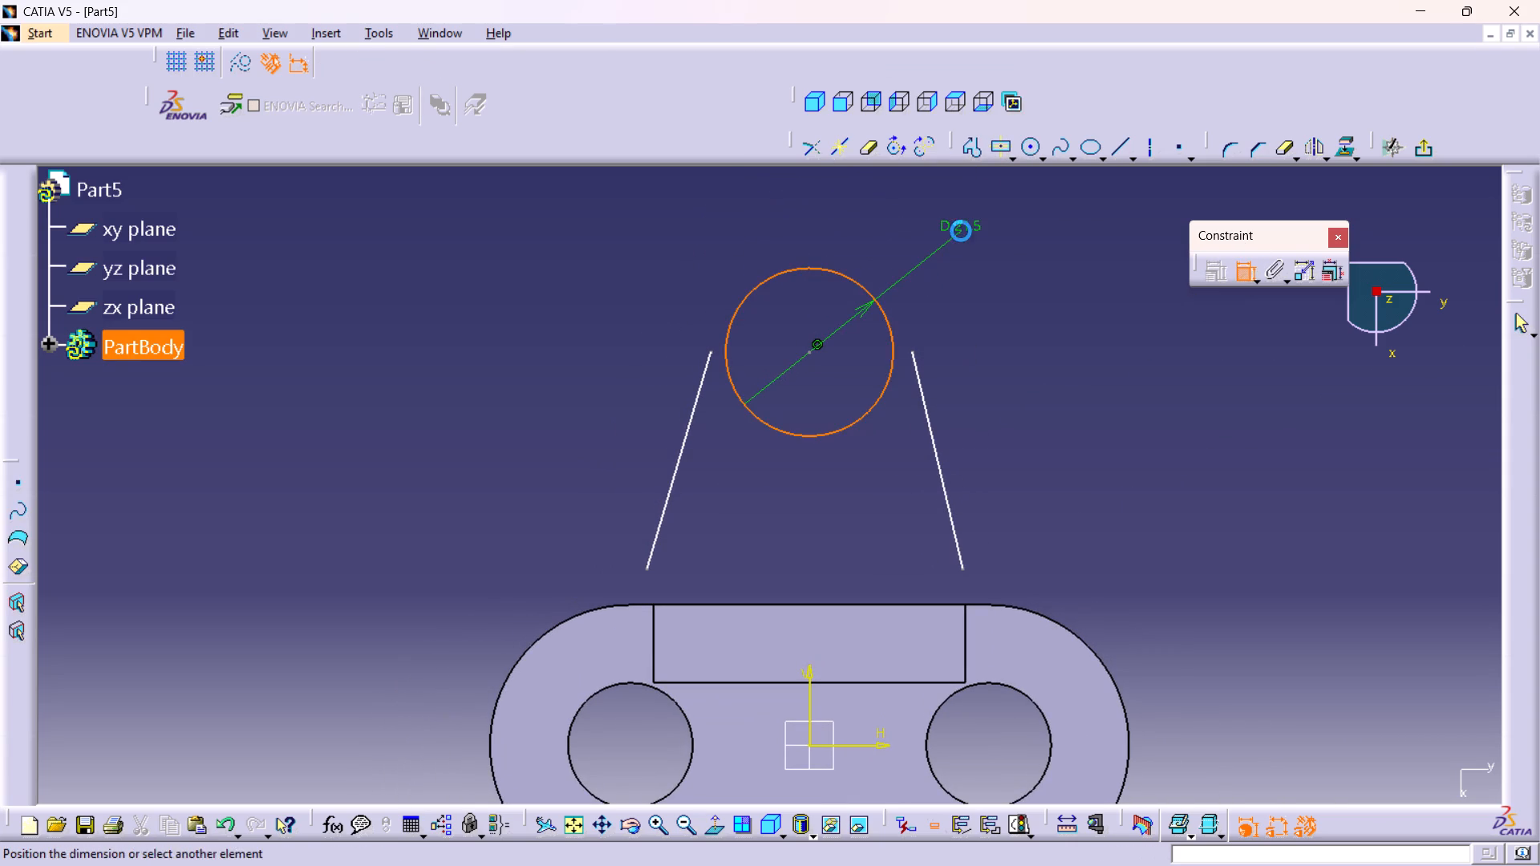
click(961, 231)
double_click(965, 221)
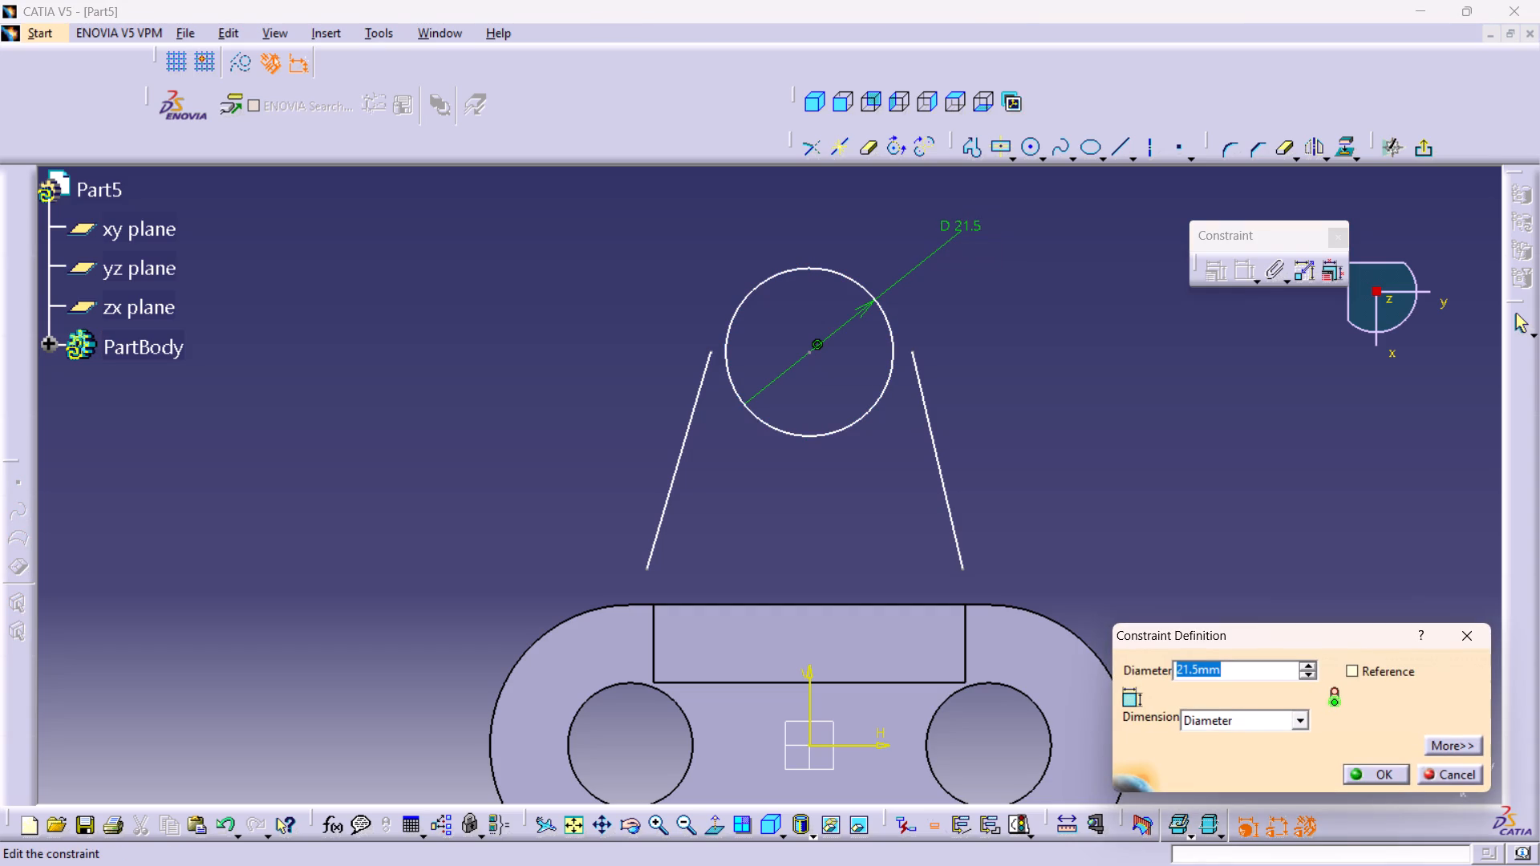
text(20)
key(Return)
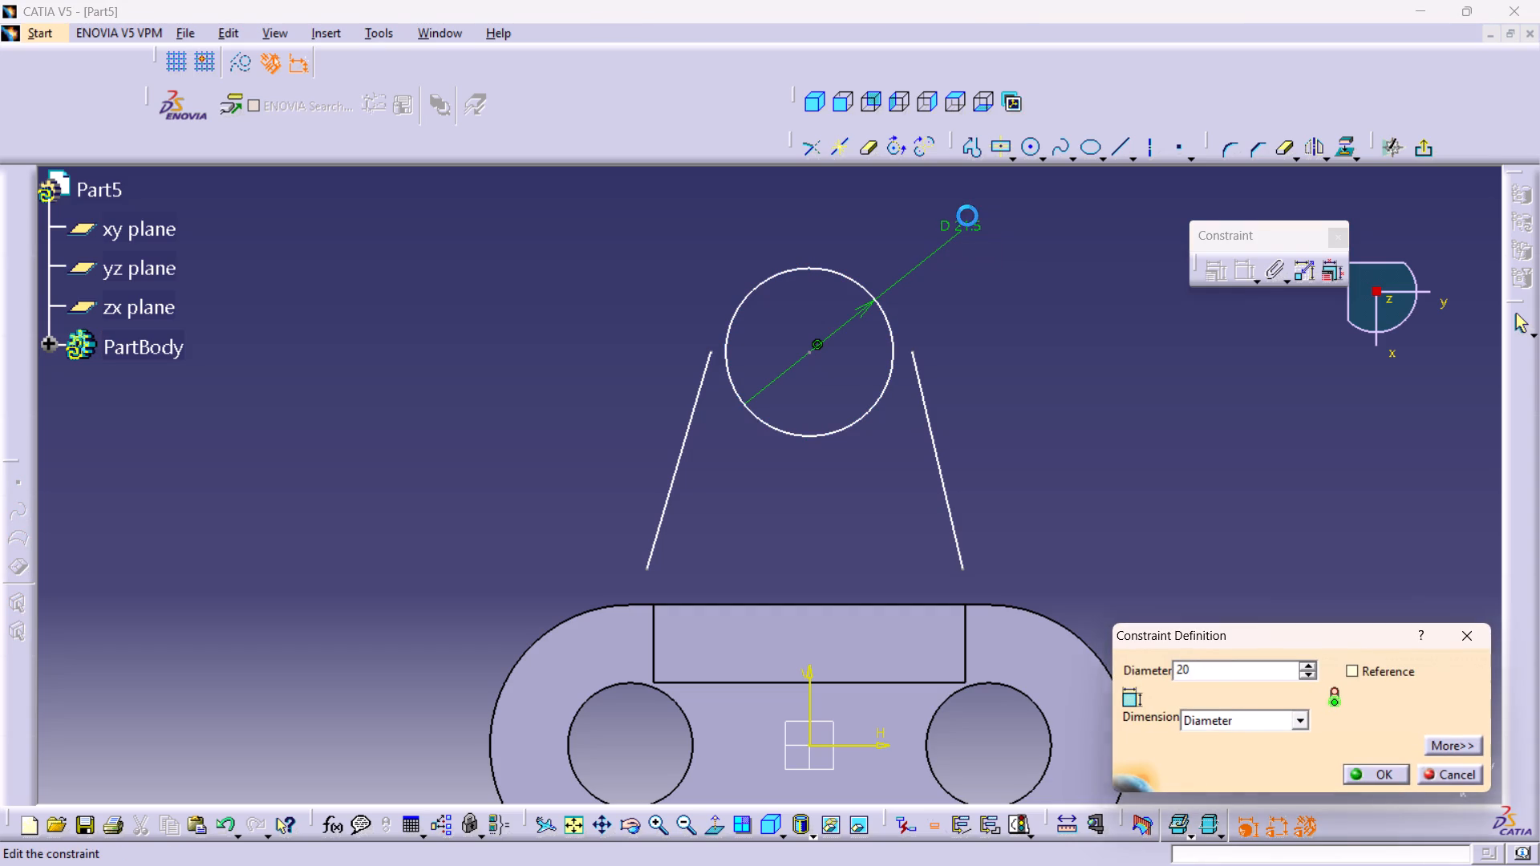
Sketch a concentric inner circle about 12 mm in diameter at the centre of the 20 mm circle.
click(1029, 144)
drag(1029, 144, 1029, 152)
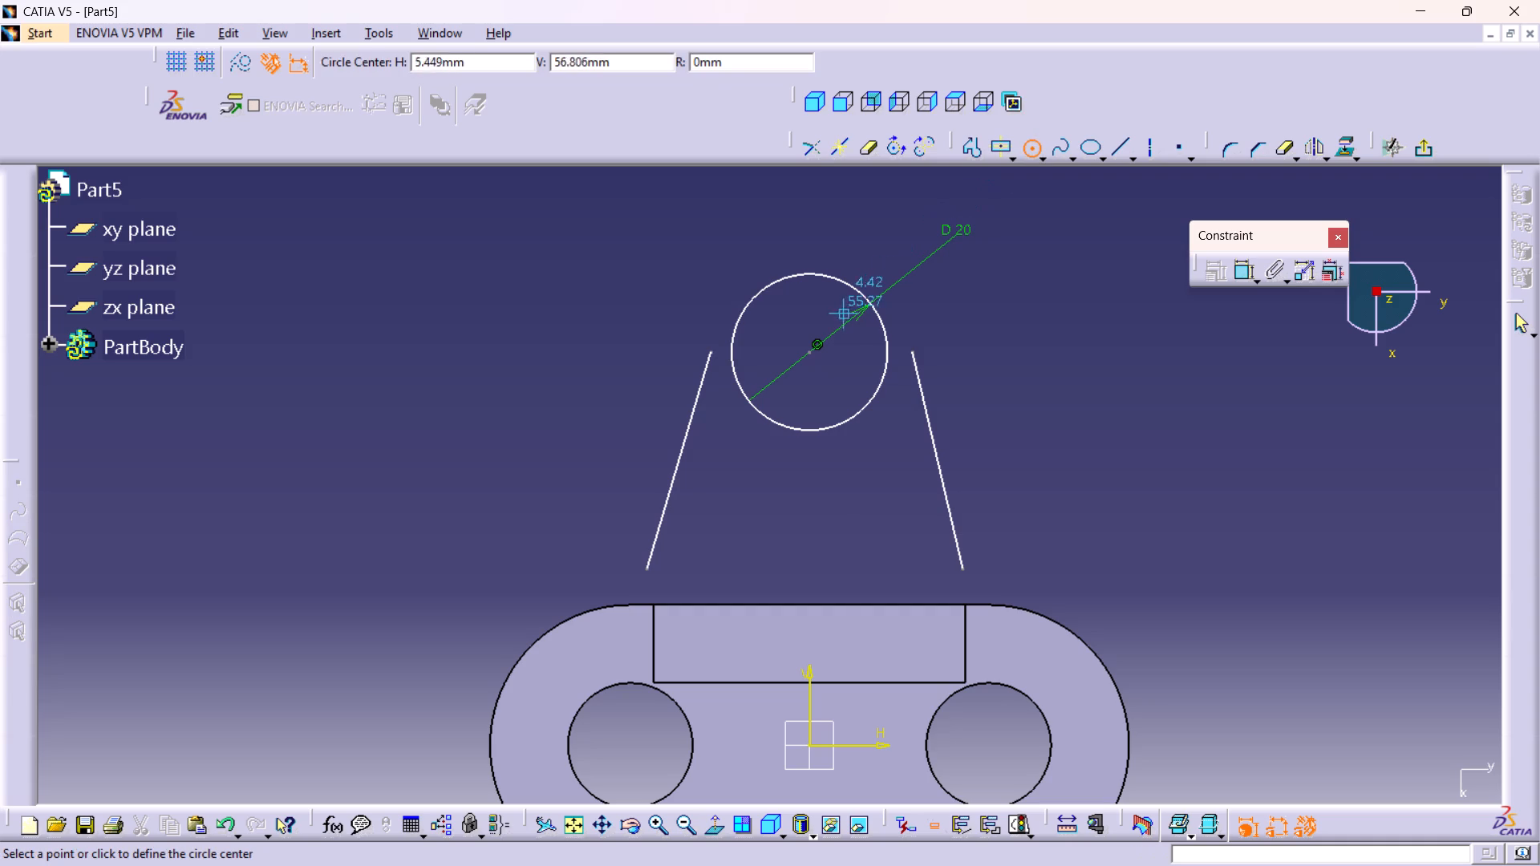
click(809, 352)
click(845, 383)
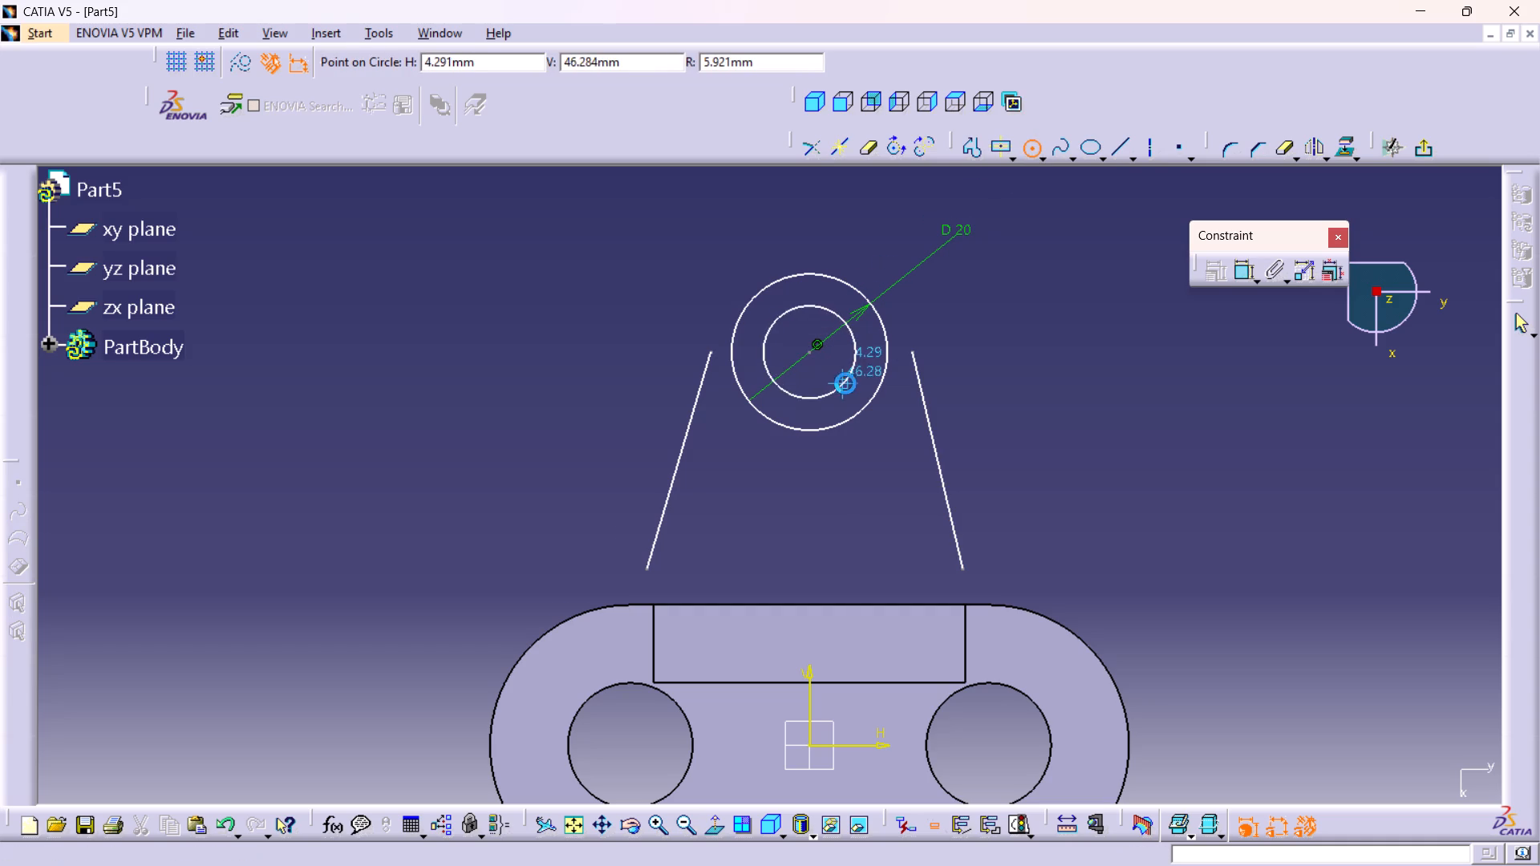
Dimension the diameter of the newly drawn inner circle and set it to 30 mm.
double_click(1247, 272)
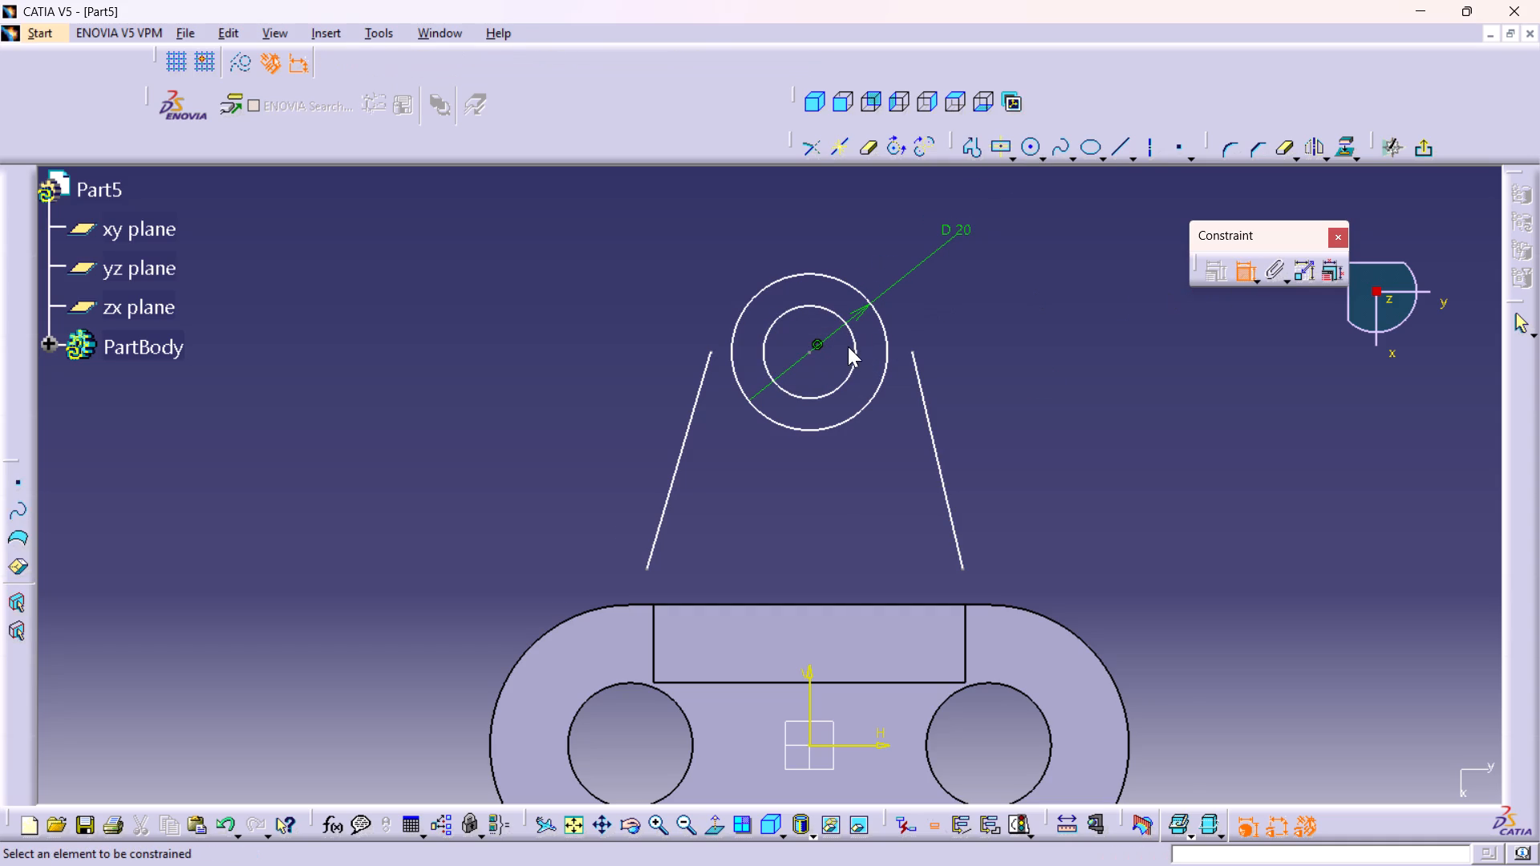
click(855, 344)
click(980, 303)
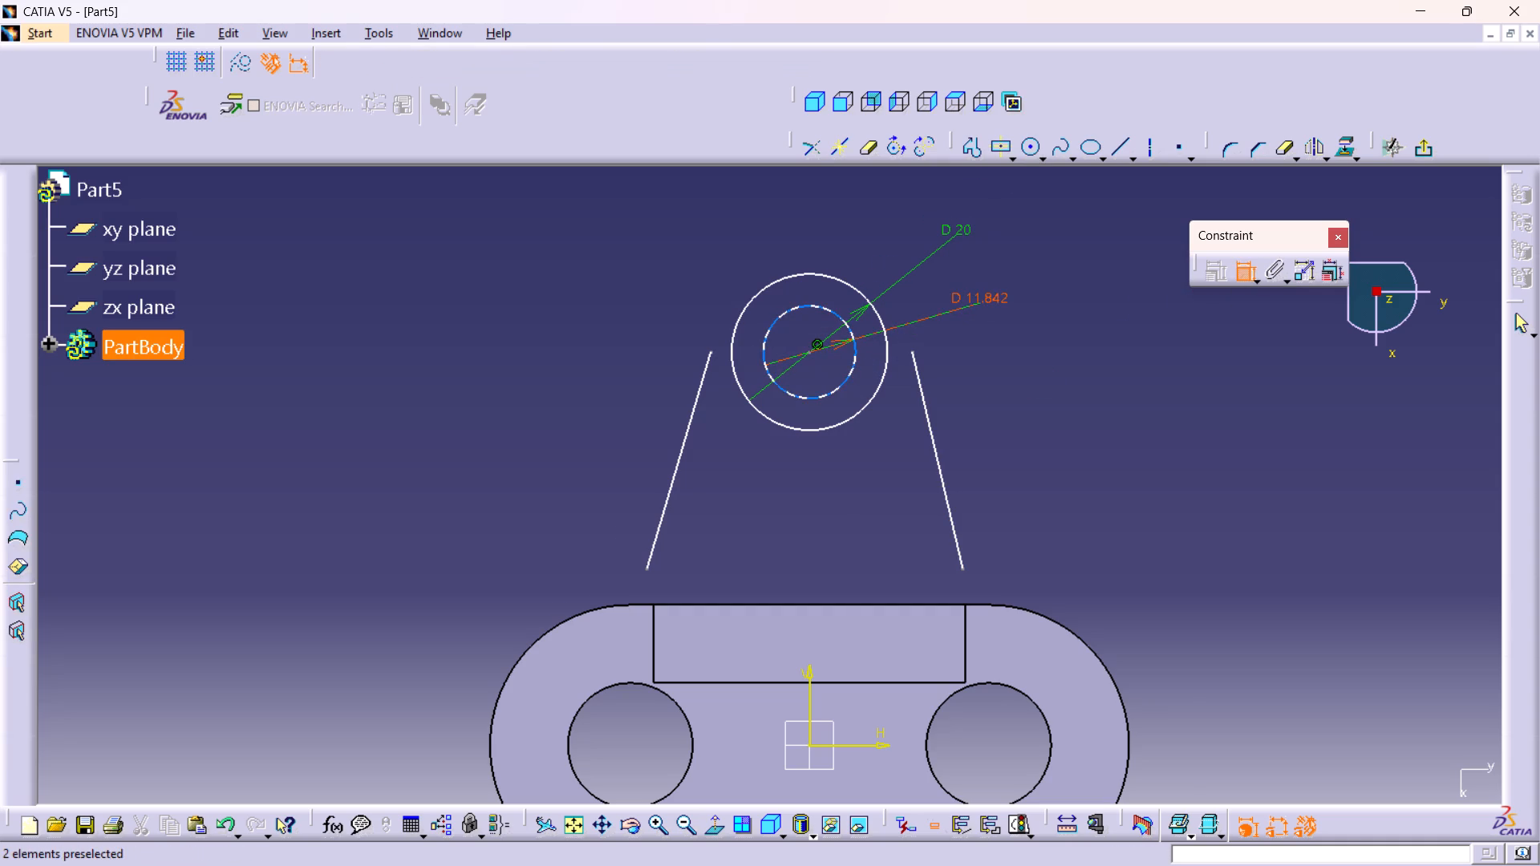
double_click(990, 295)
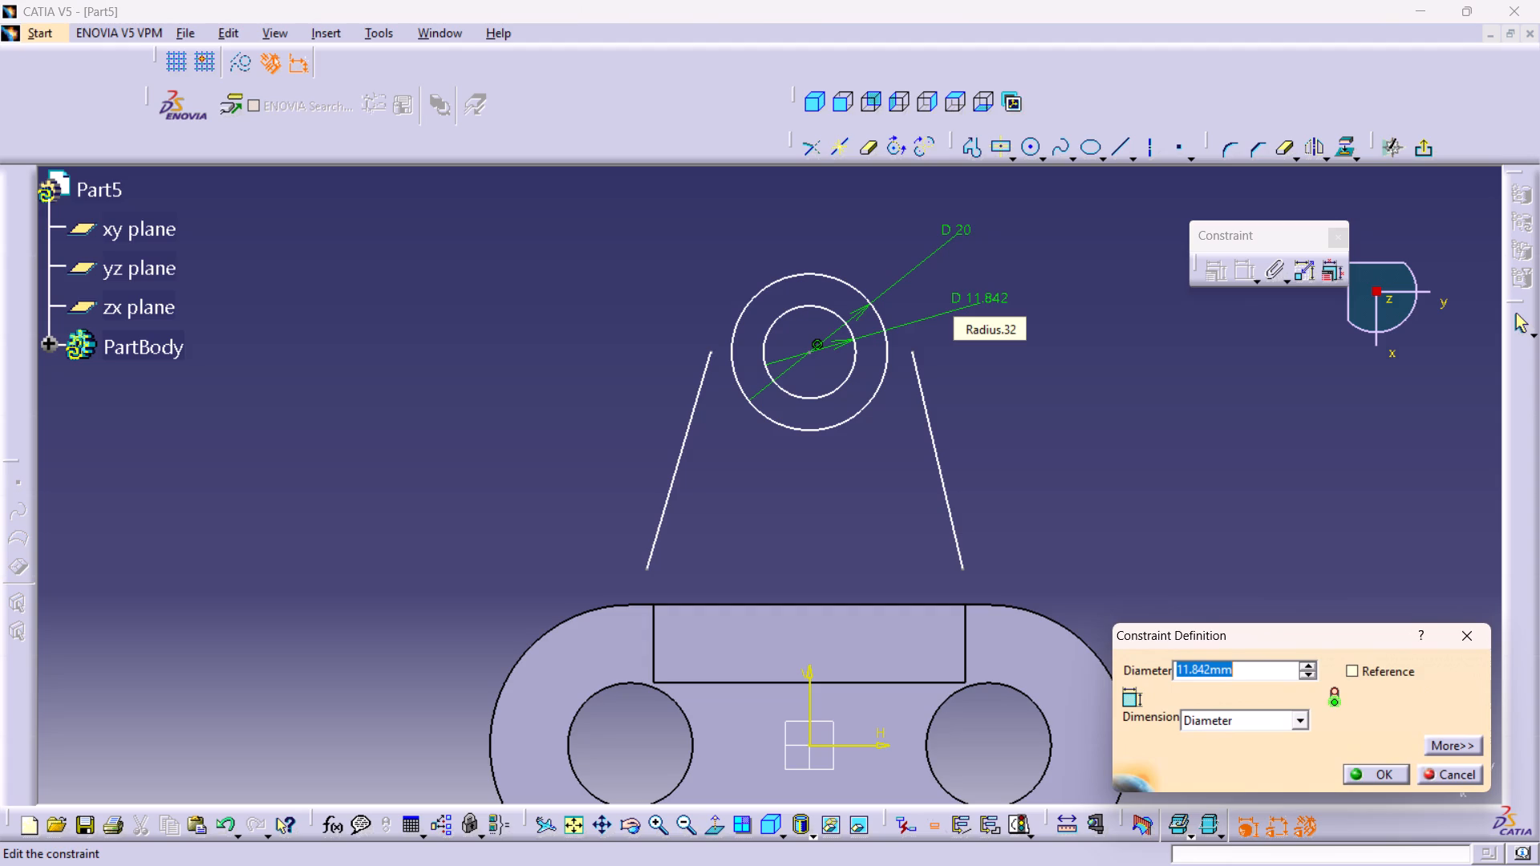
key(3)
key(0)
key(Return)
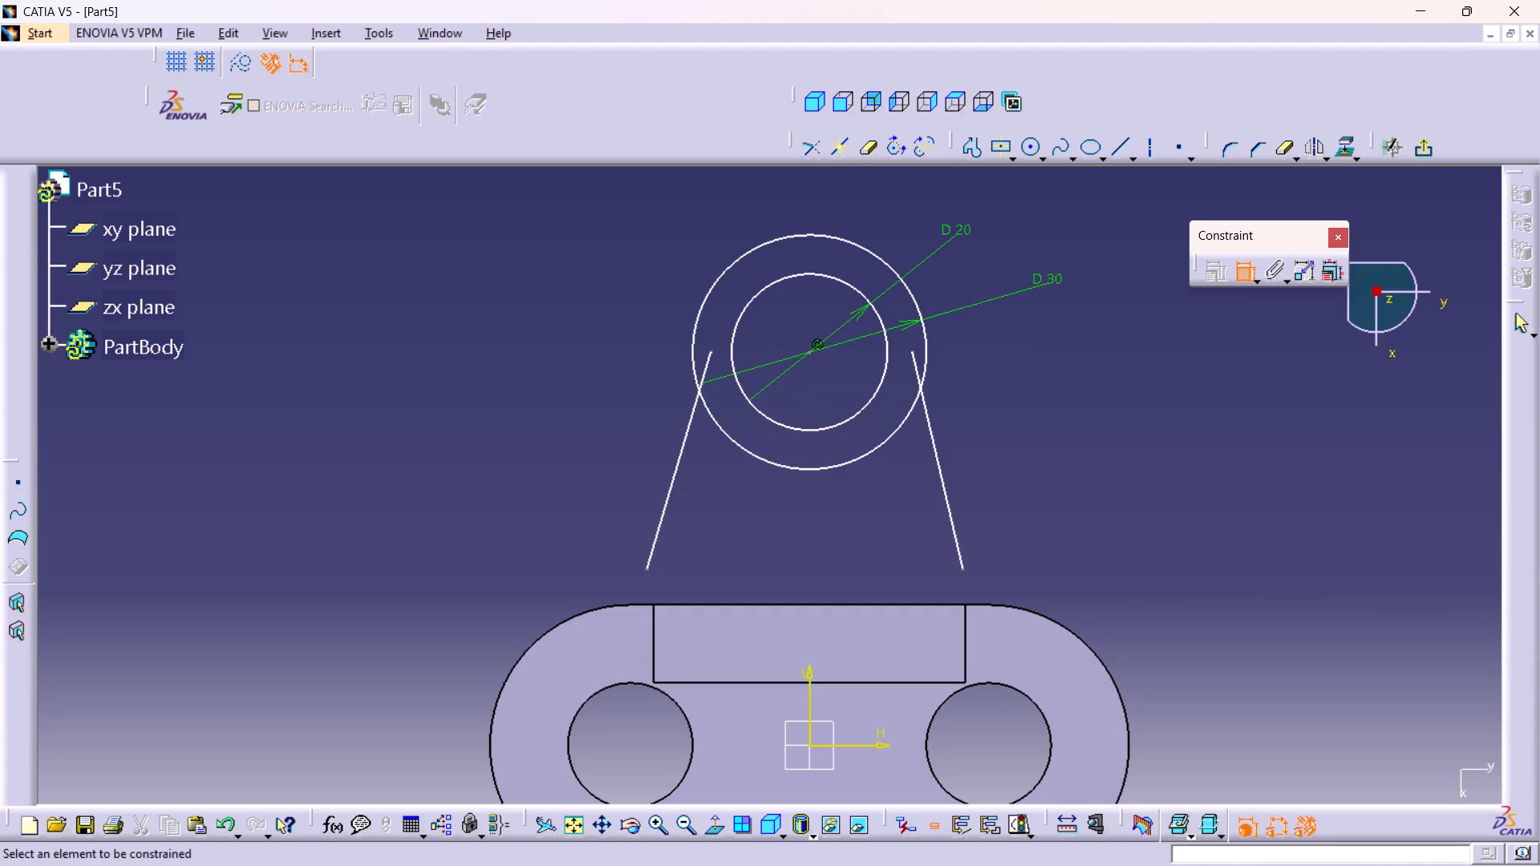
Make the upper endpoints of both inclined lines coincident with the 30 mm circle.
click(710, 353)
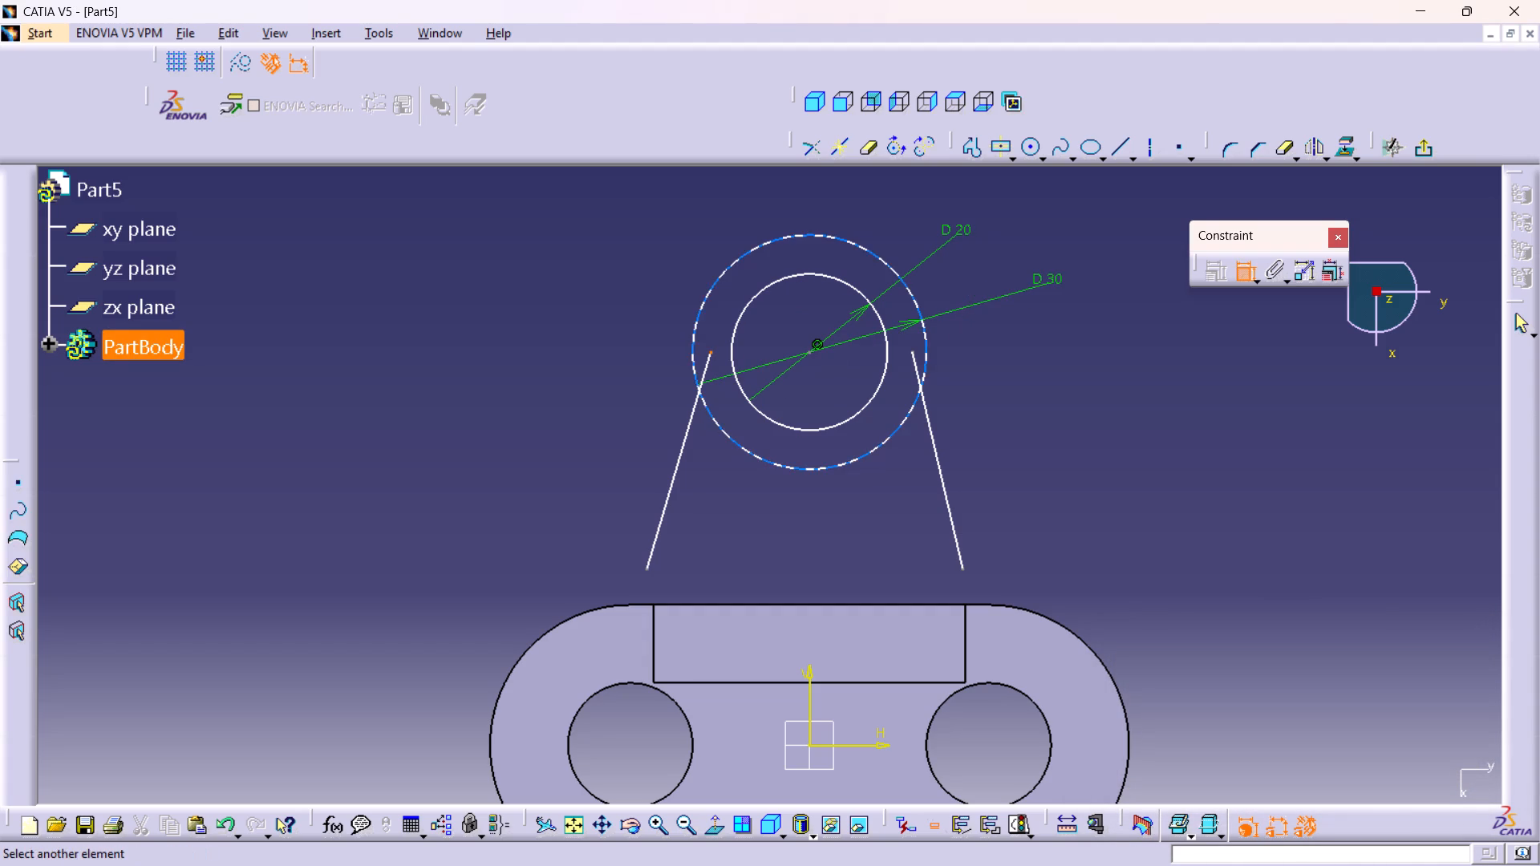
click(691, 340)
right_click(622, 346)
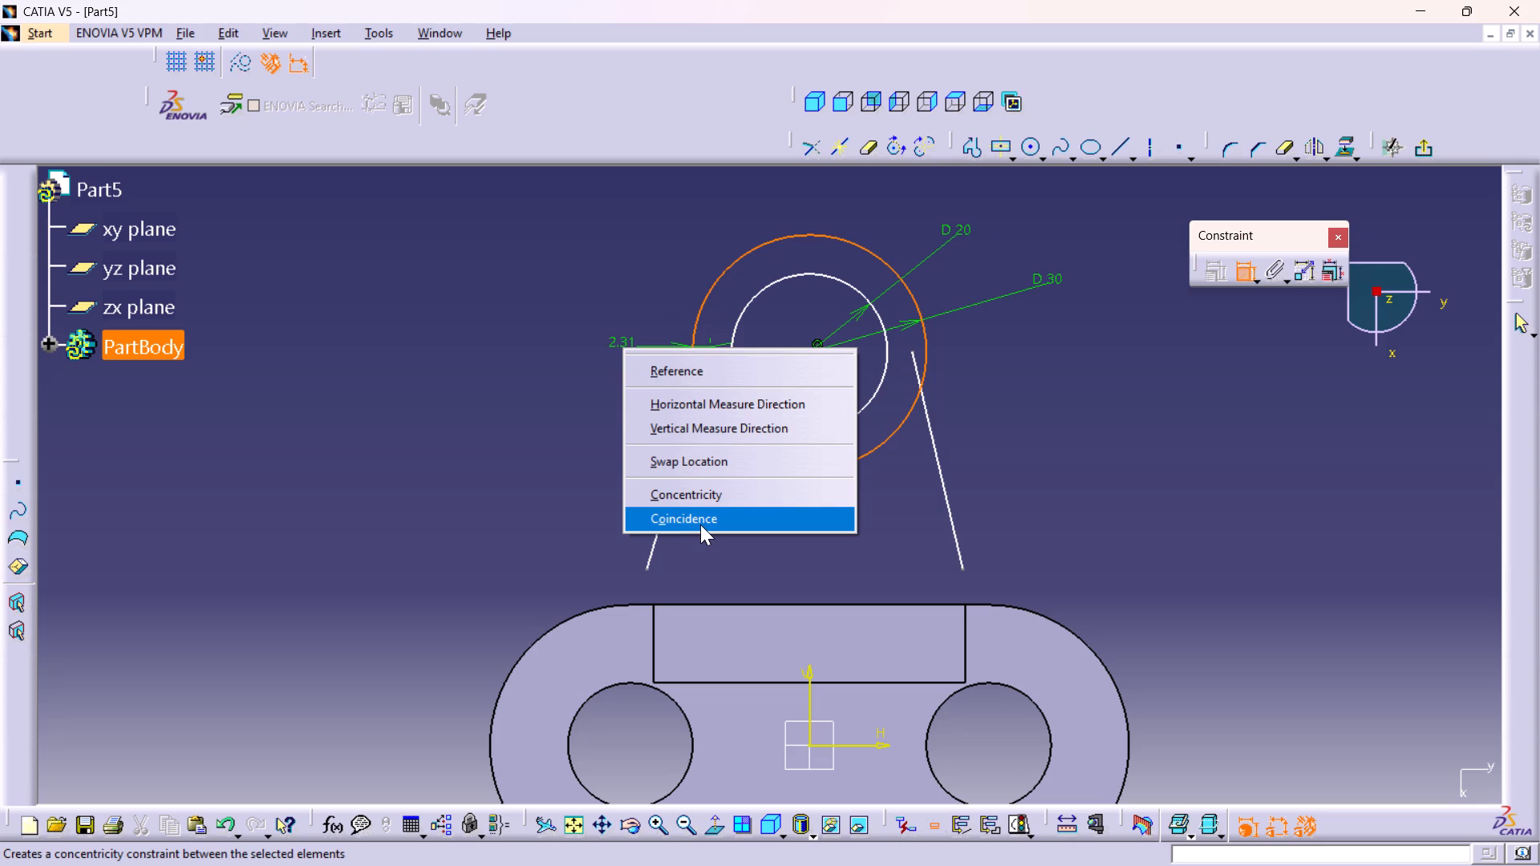
click(700, 524)
click(912, 350)
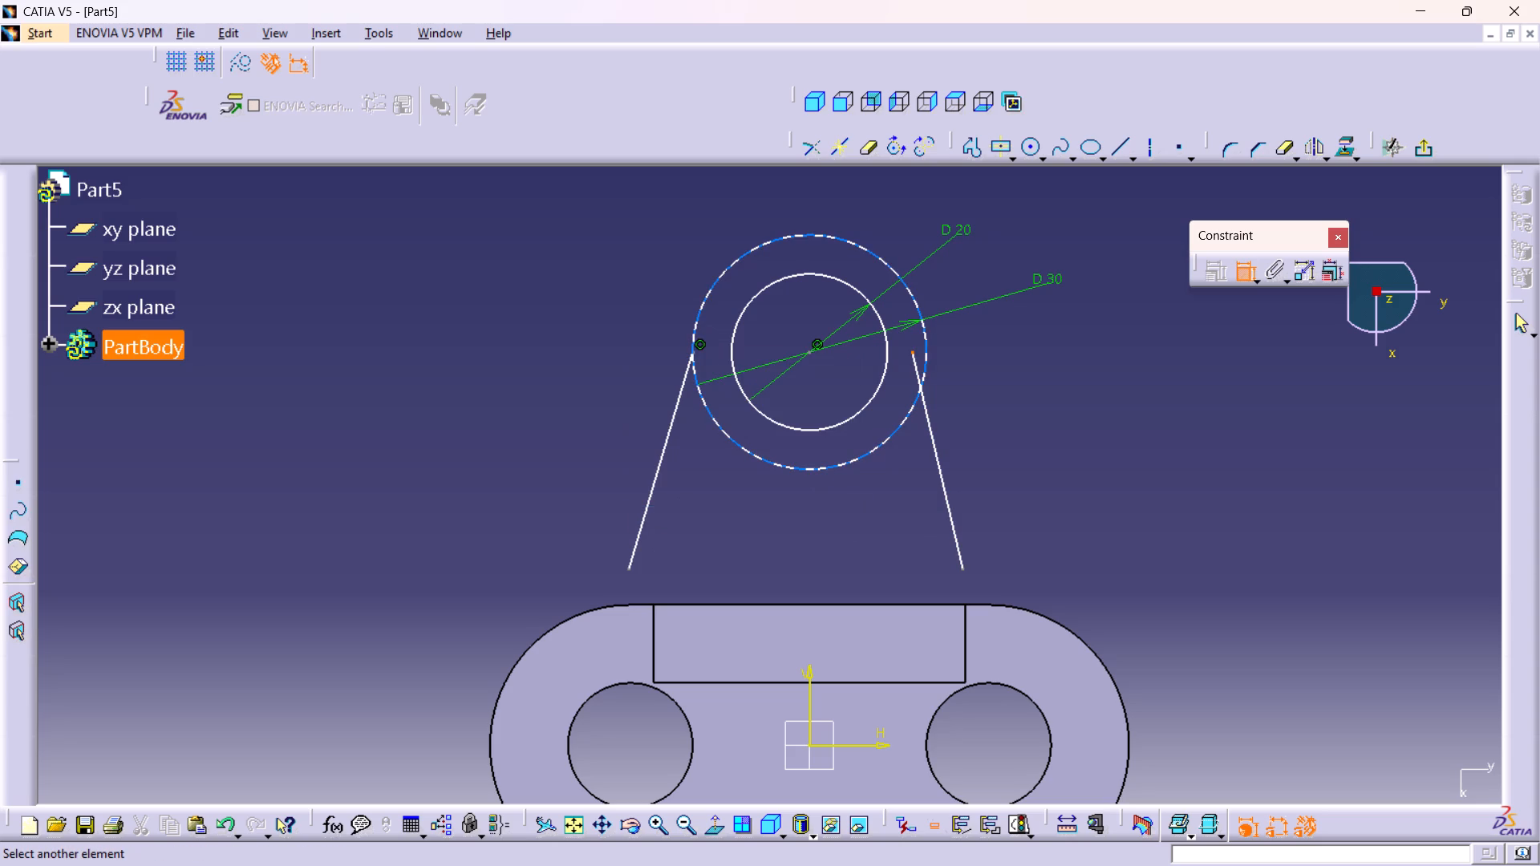
click(932, 364)
right_click(1013, 381)
click(1051, 556)
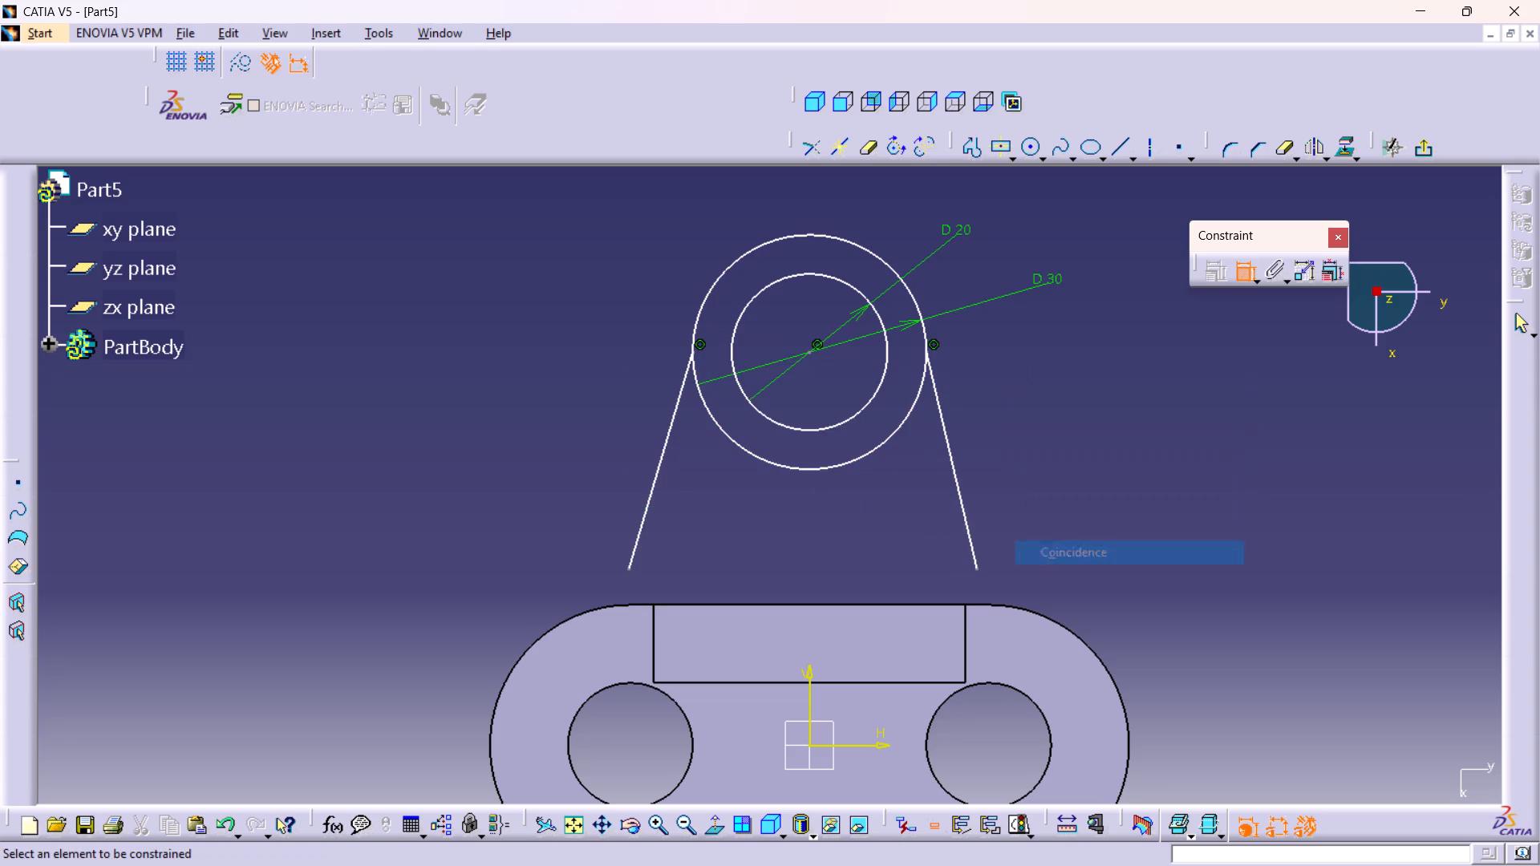
Make both inclined lines tangent to the 30 mm circle.
click(948, 440)
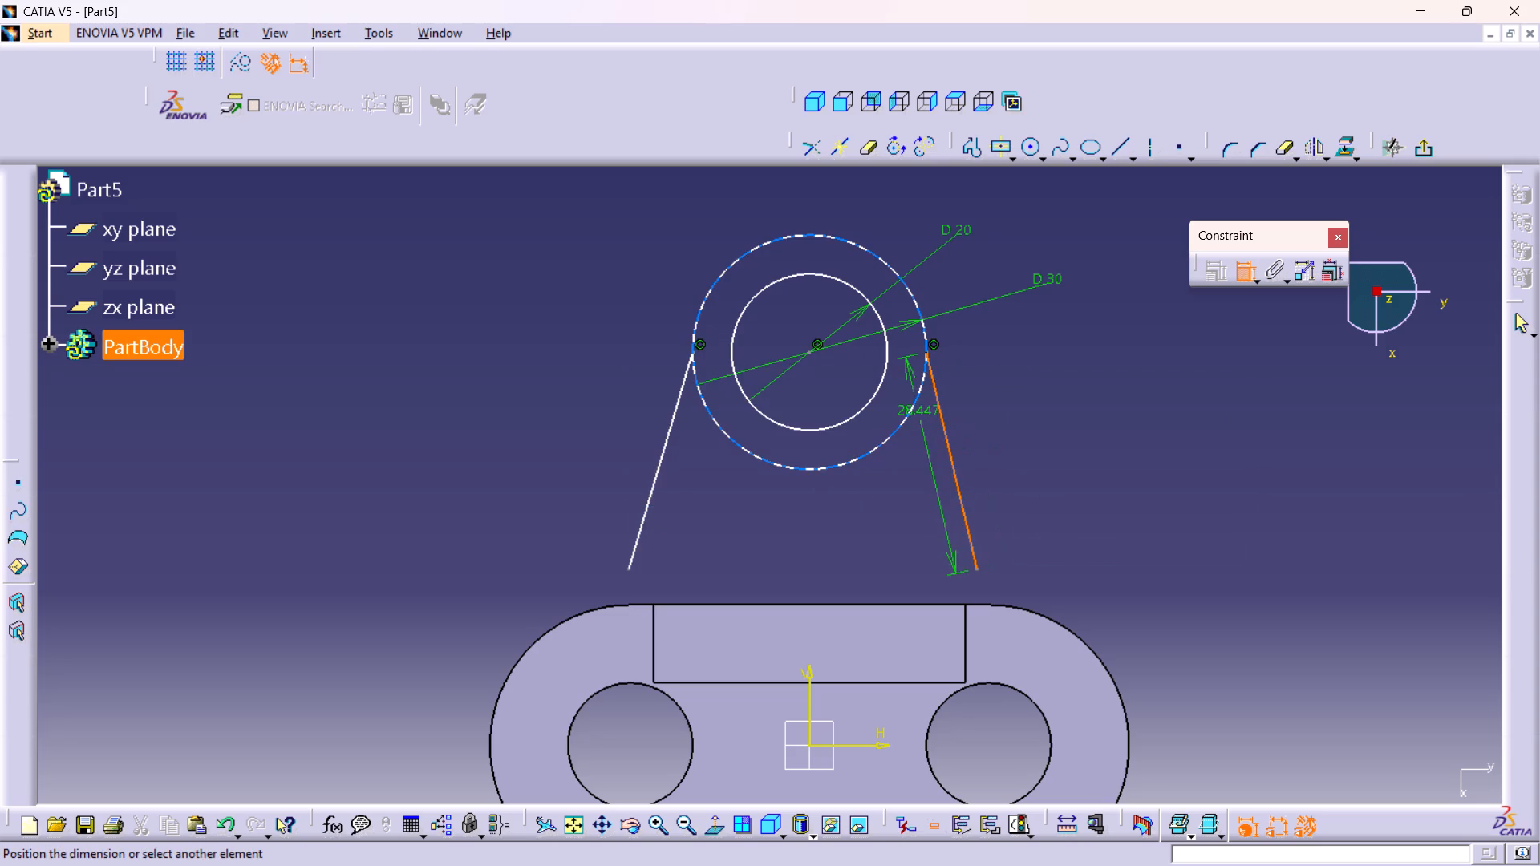
click(915, 409)
right_click(1152, 392)
click(1189, 487)
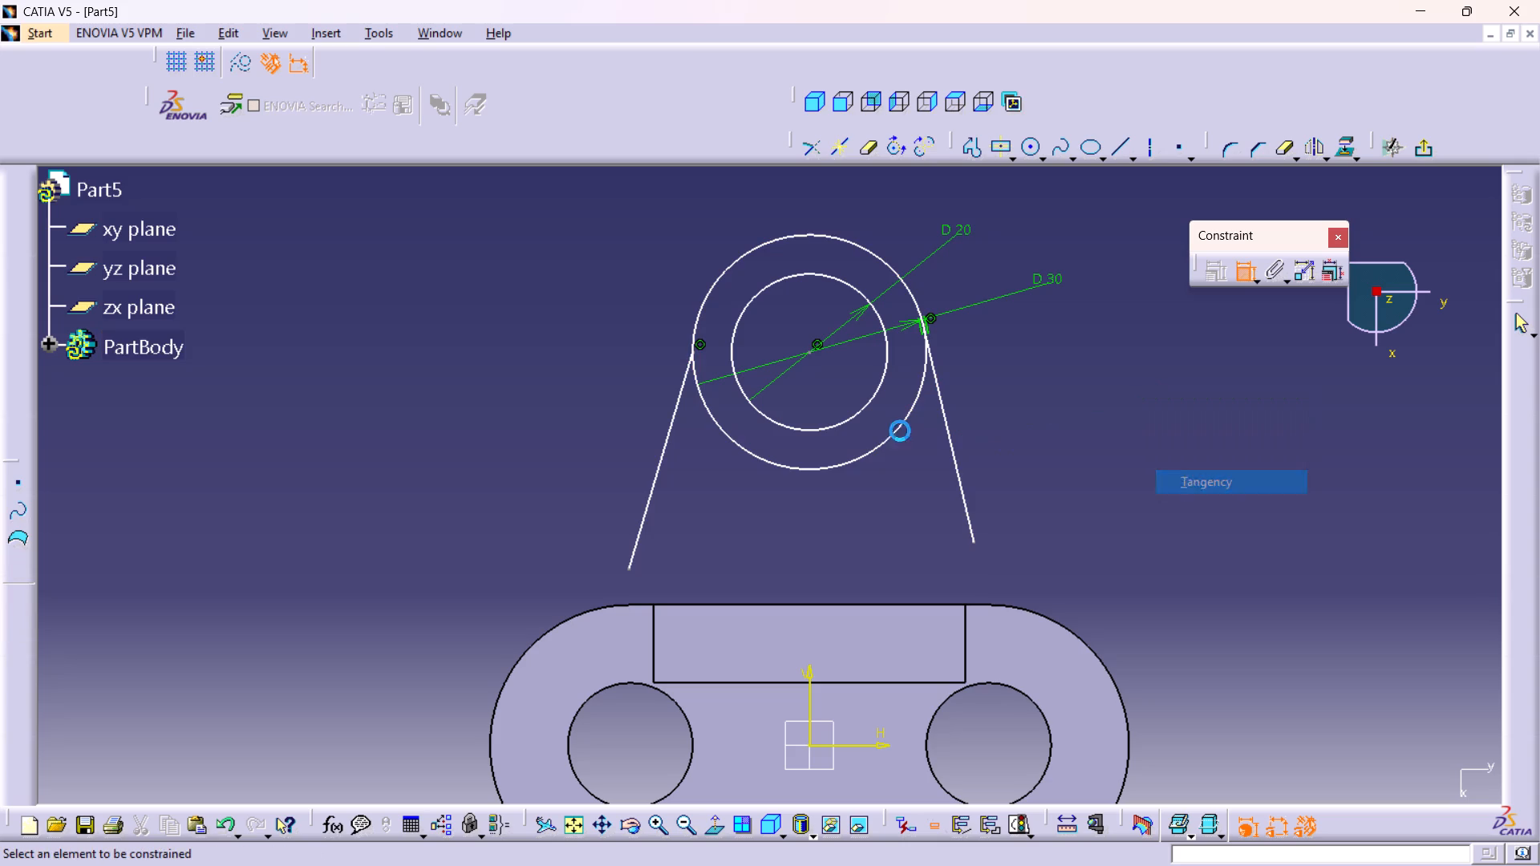
click(672, 430)
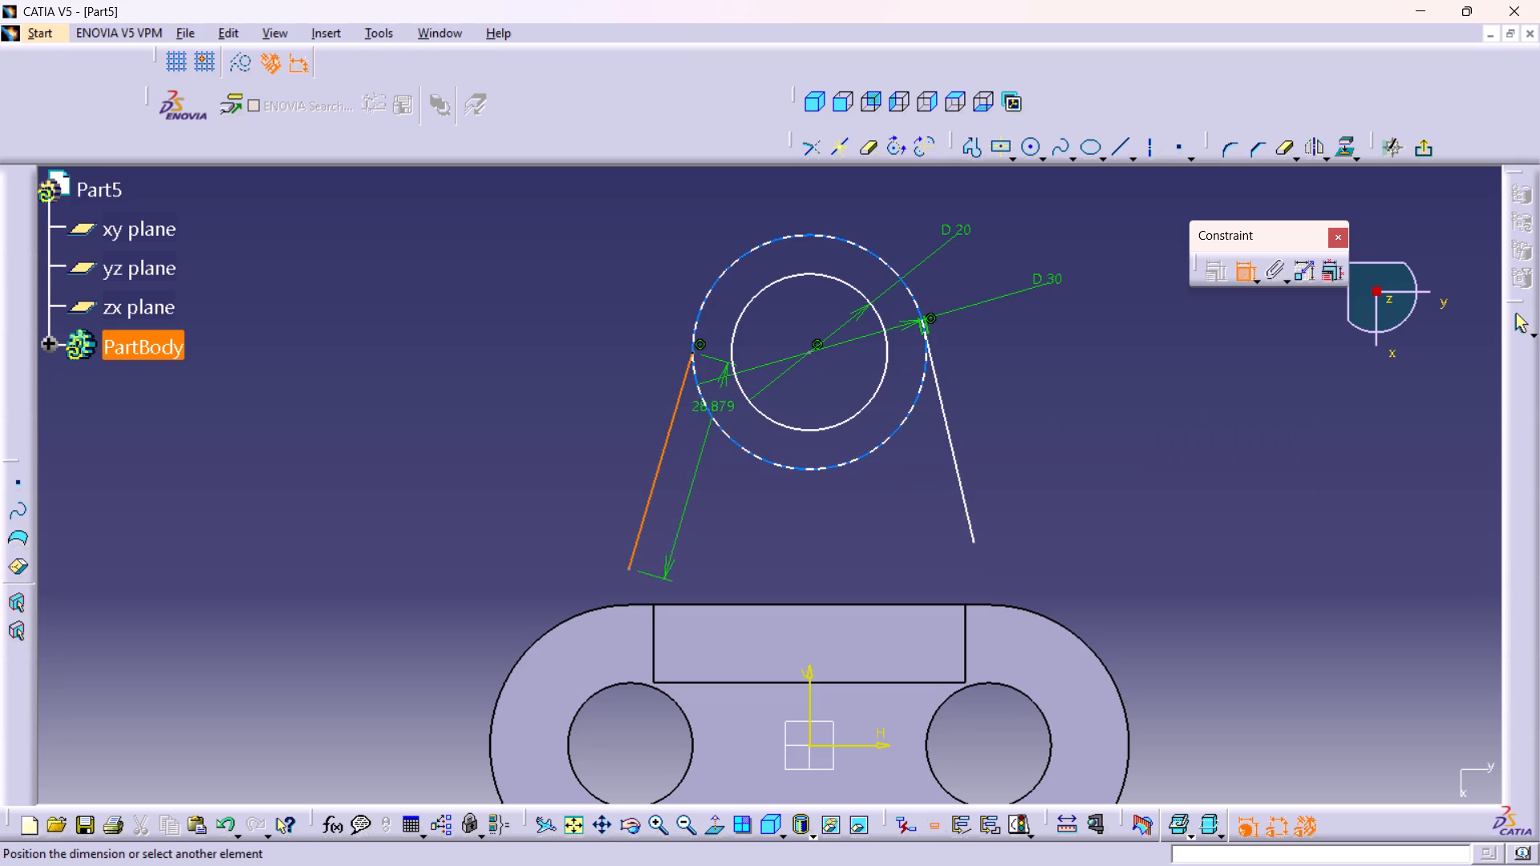
click(714, 415)
right_click(629, 417)
click(696, 514)
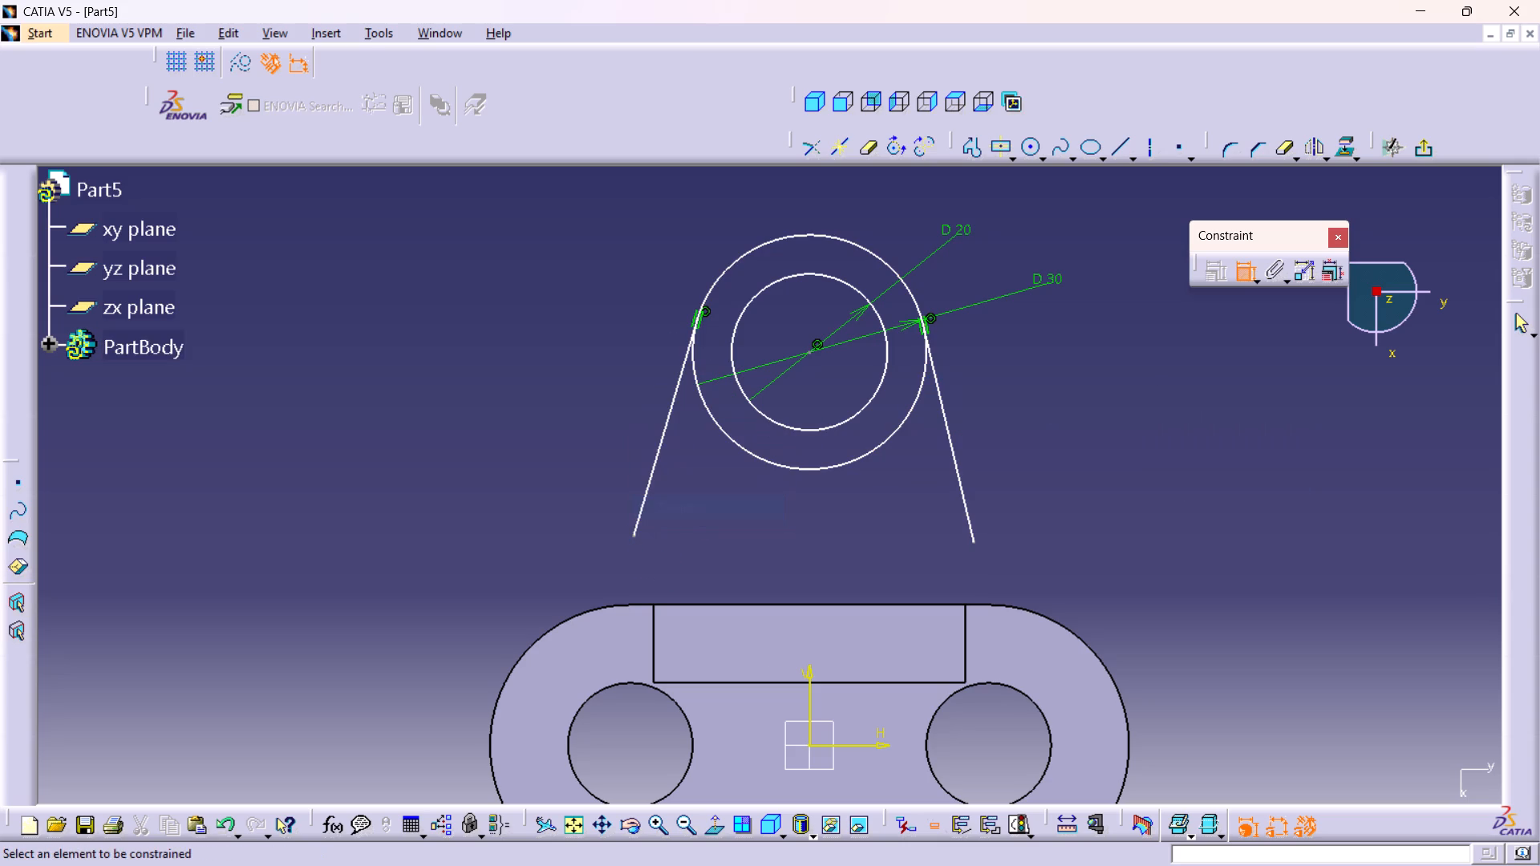
Make the lower endpoint of each inclined line coincident with the block's nearest outer corner.
click(632, 536)
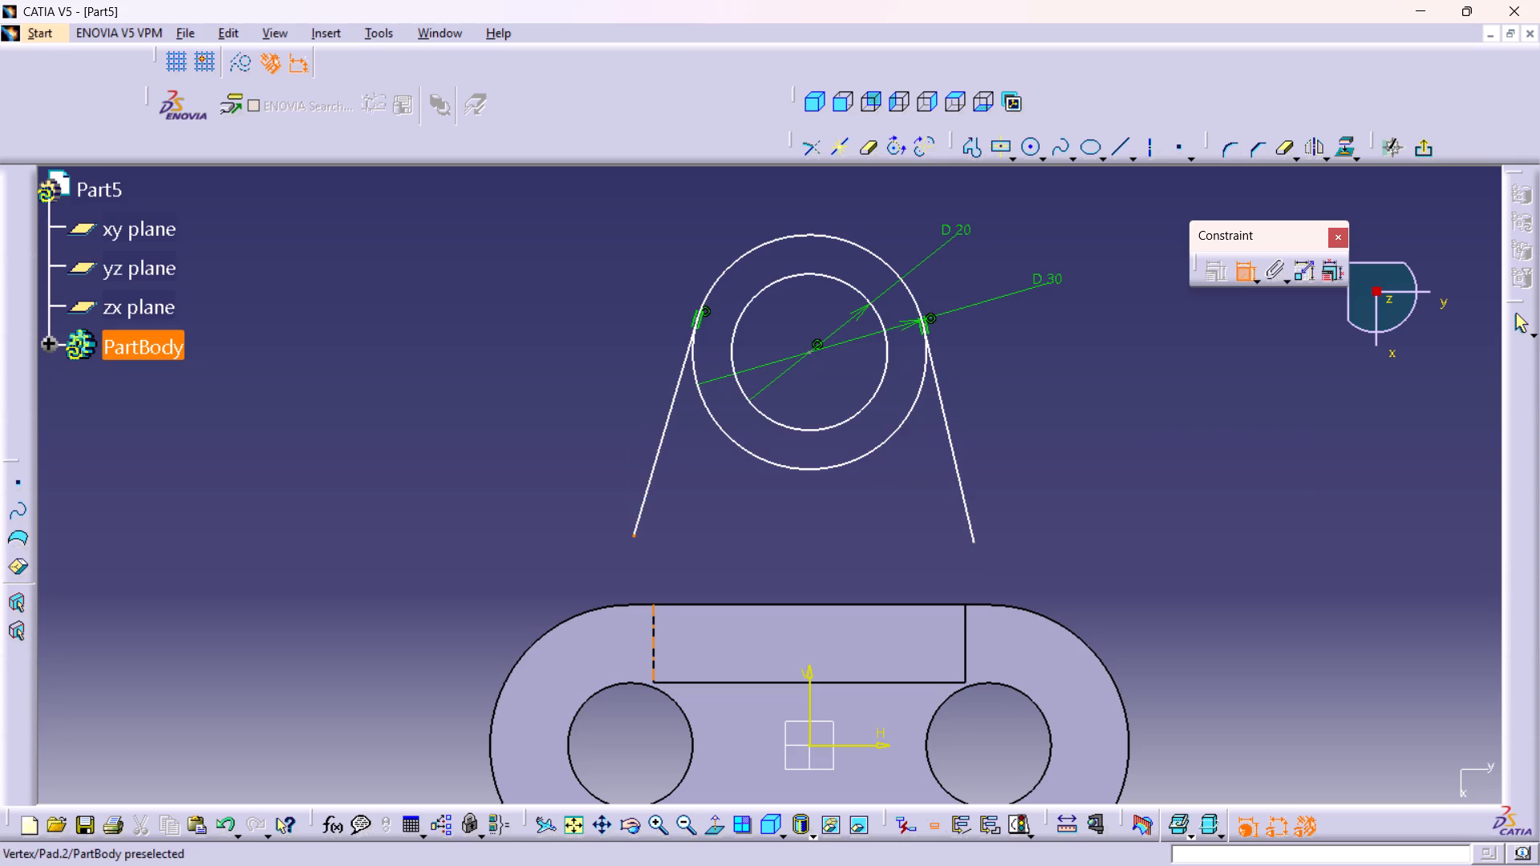
click(653, 605)
right_click(493, 584)
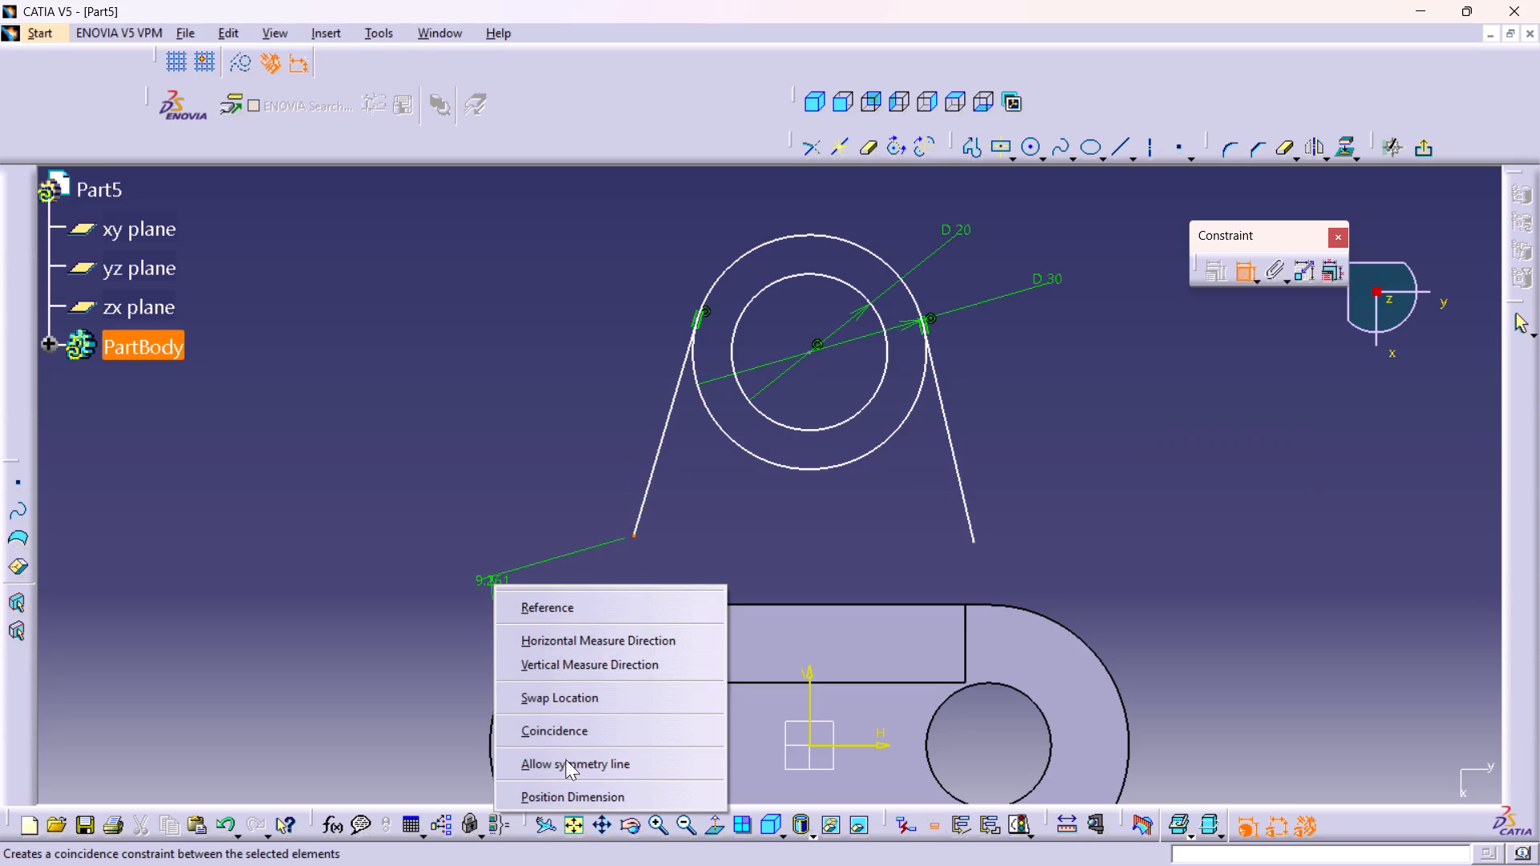
click(558, 734)
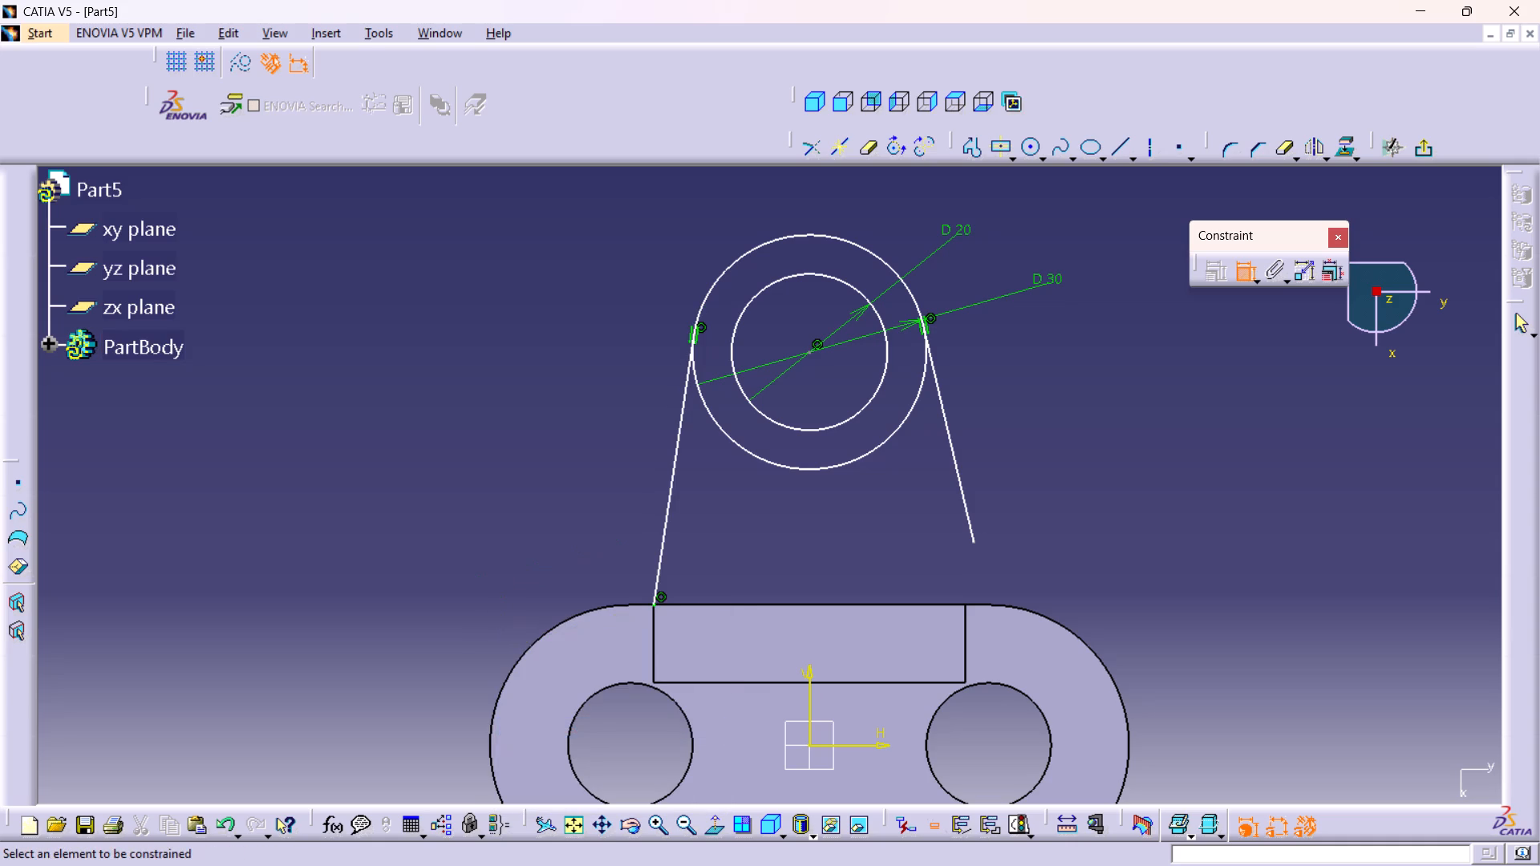
drag(972, 542, 972, 552)
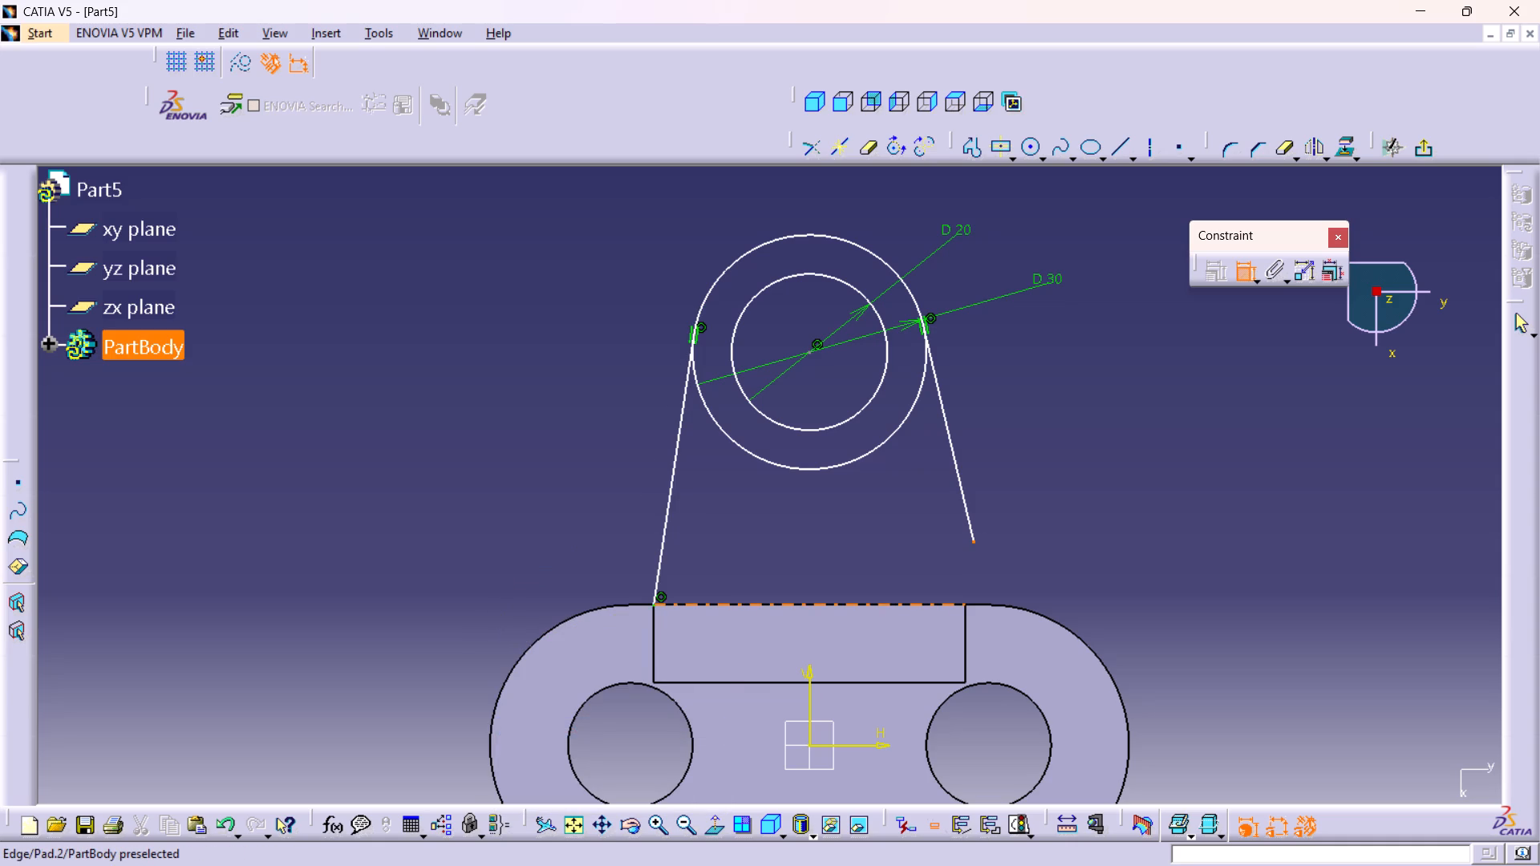
click(962, 603)
right_click(1076, 544)
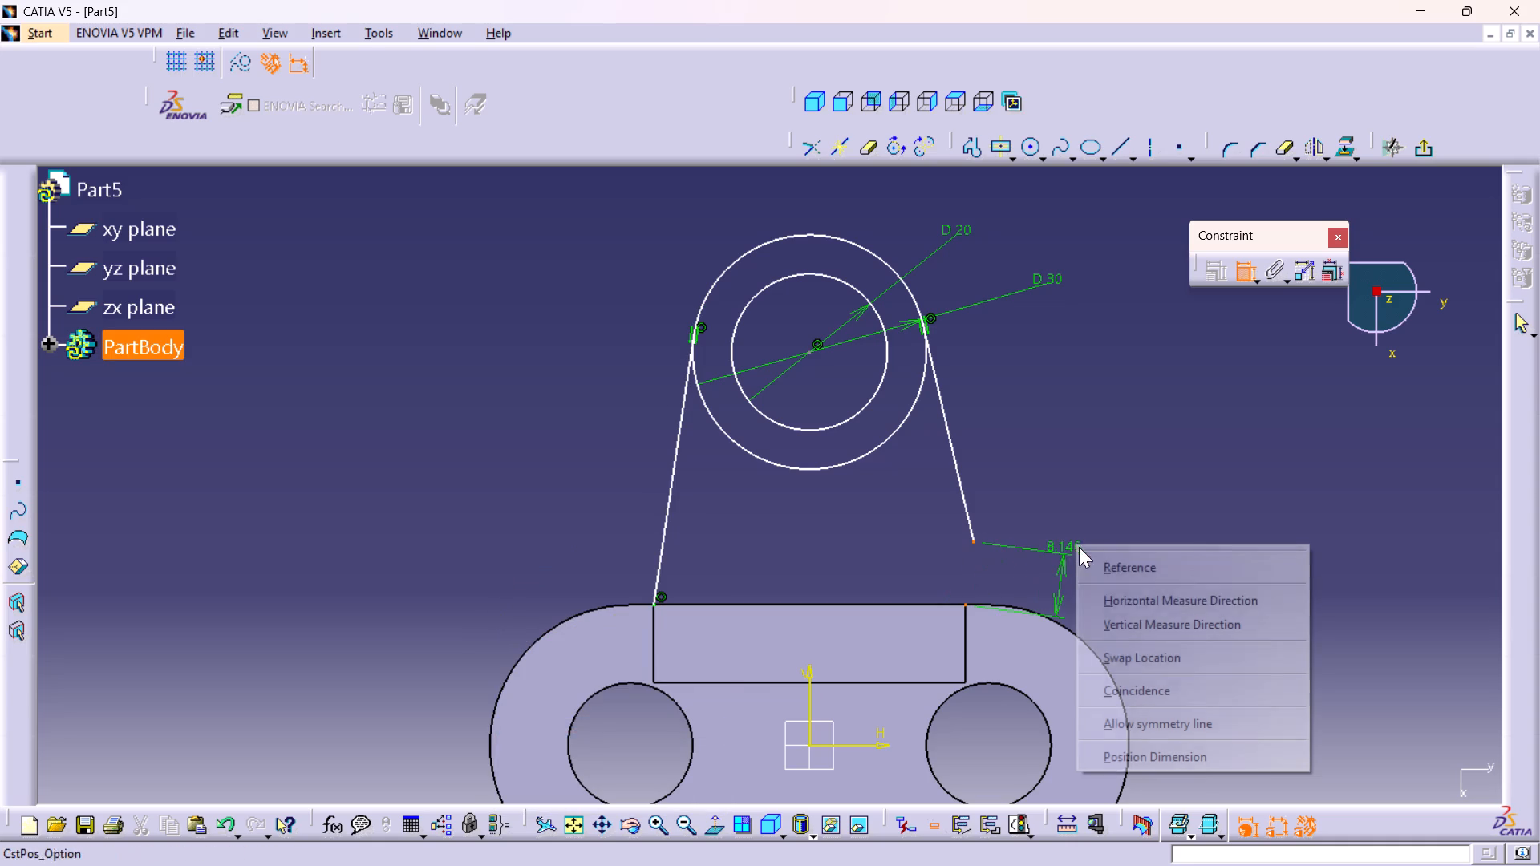
click(1133, 690)
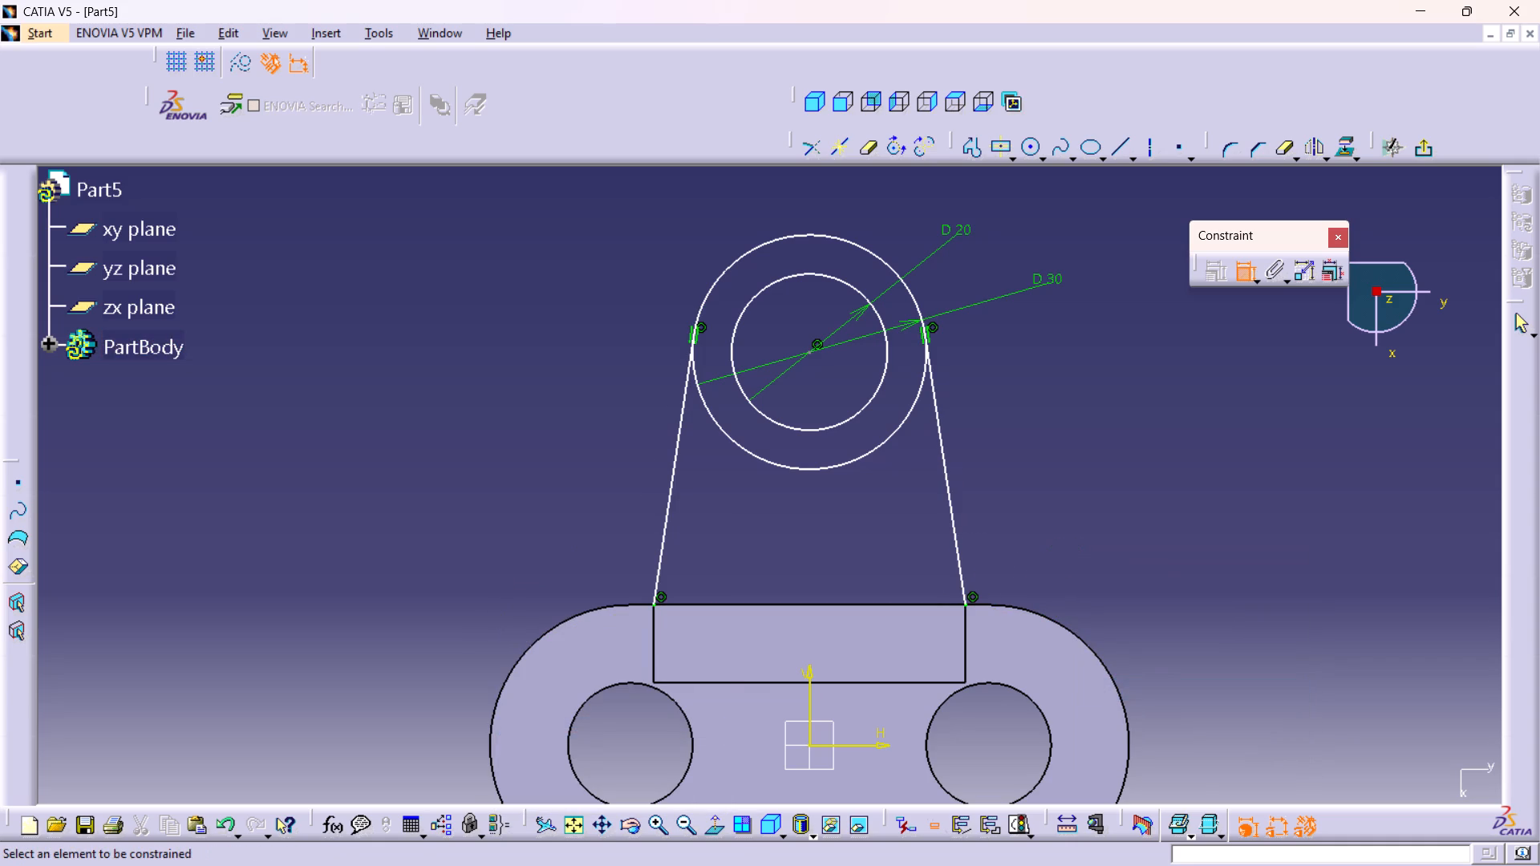
Constrain the two inclined lines as symmetric about the sketch's V axis.
middle_drag(860, 510, 853, 448)
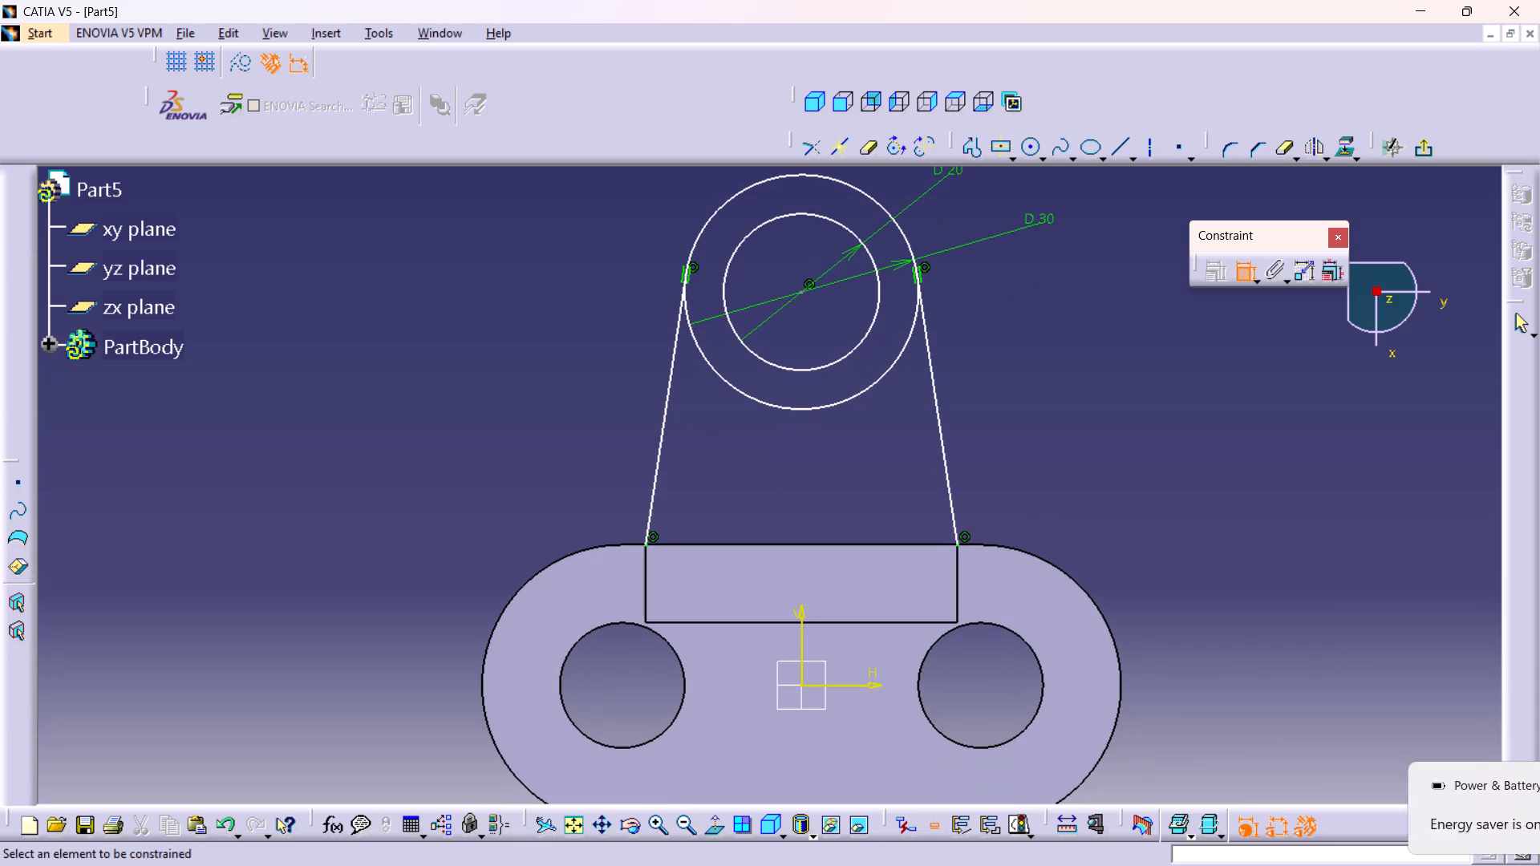
click(654, 470)
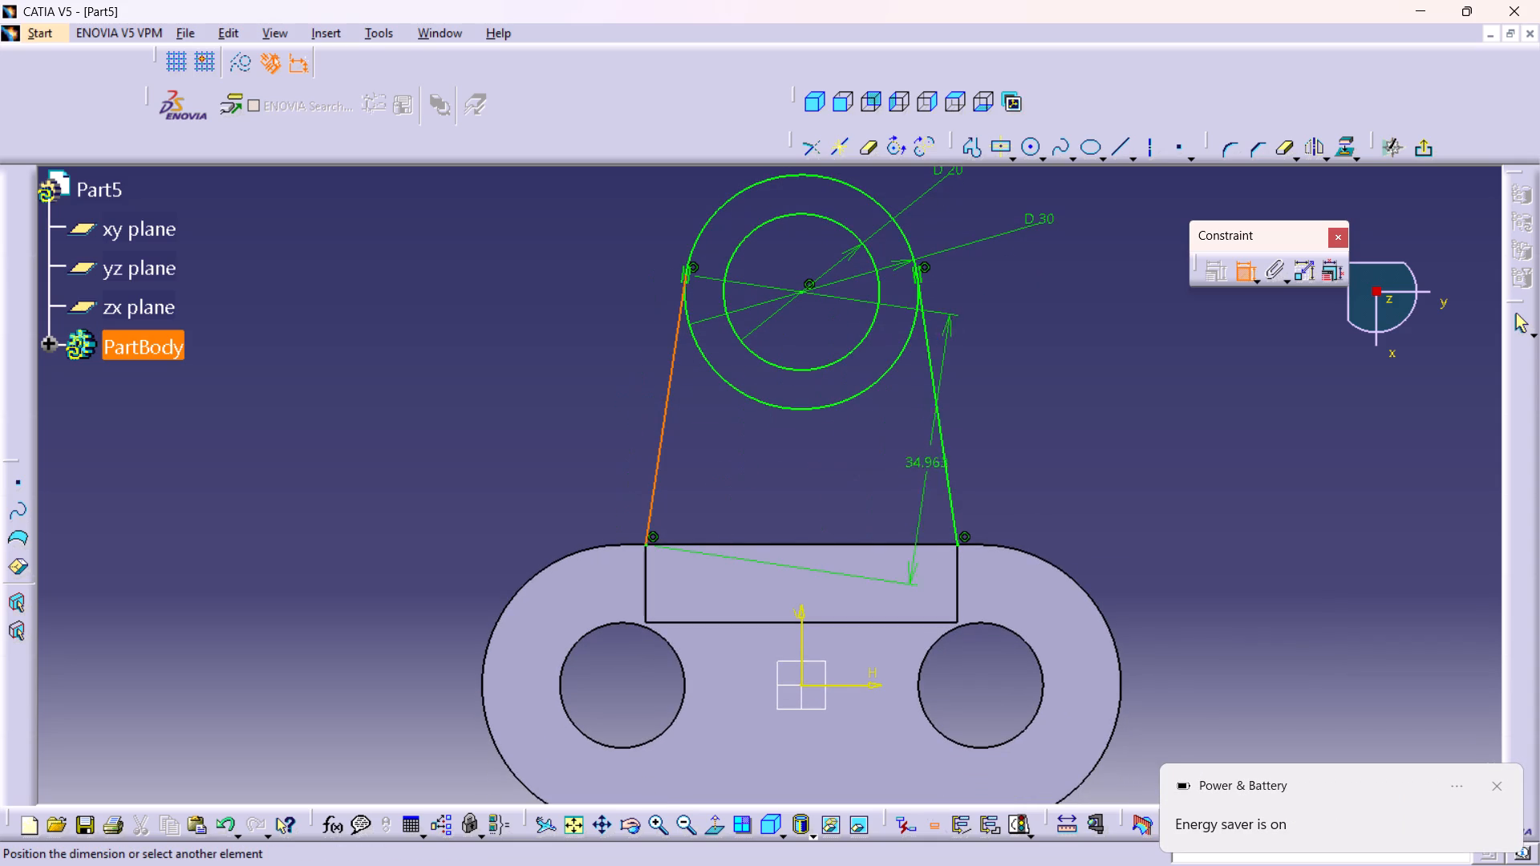
click(944, 457)
right_click(1078, 451)
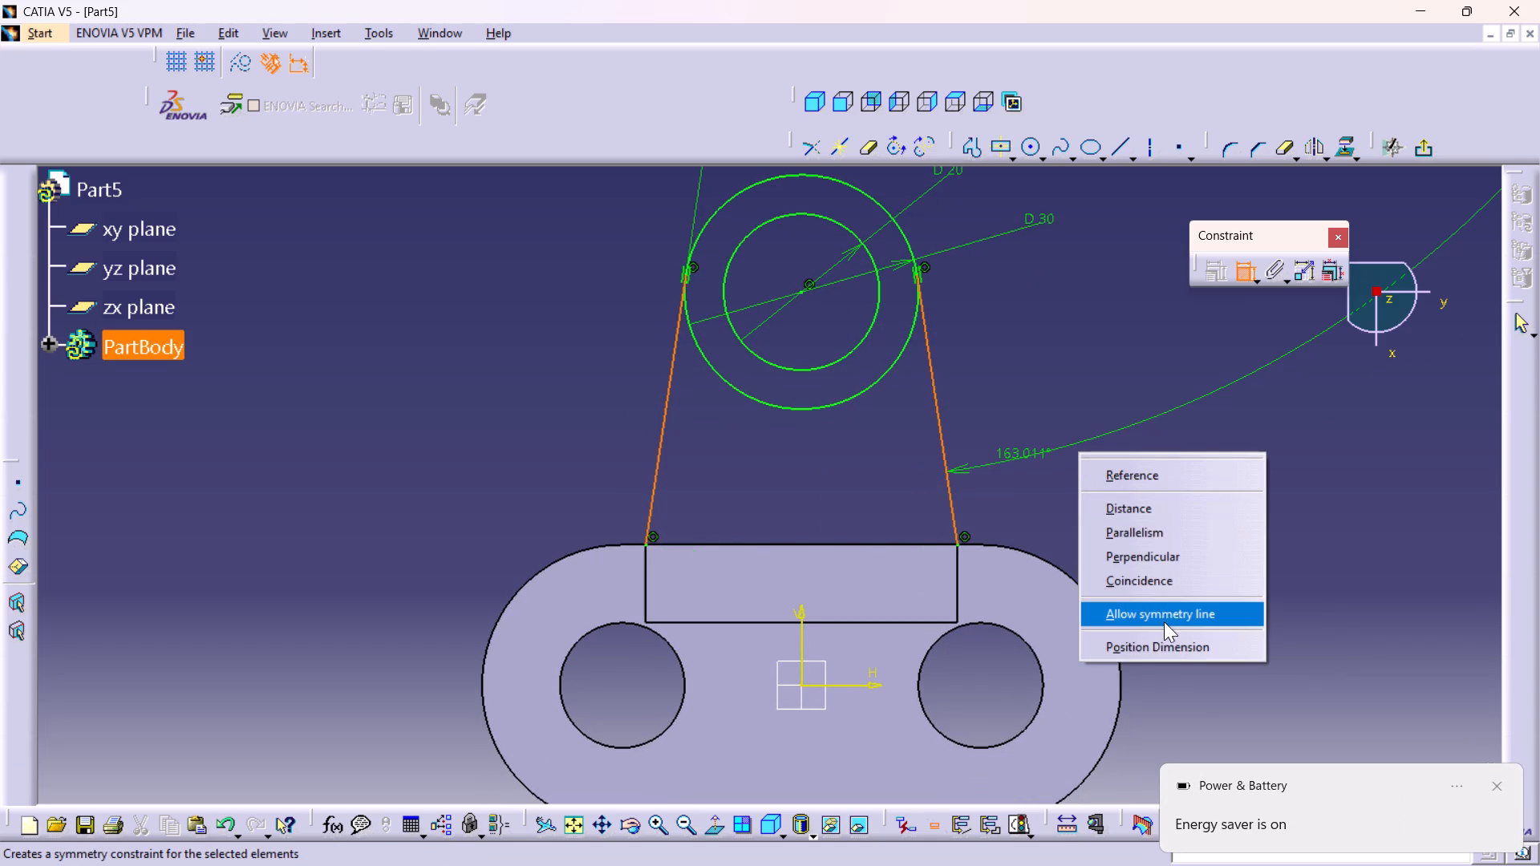
drag(1159, 609, 1150, 616)
click(801, 613)
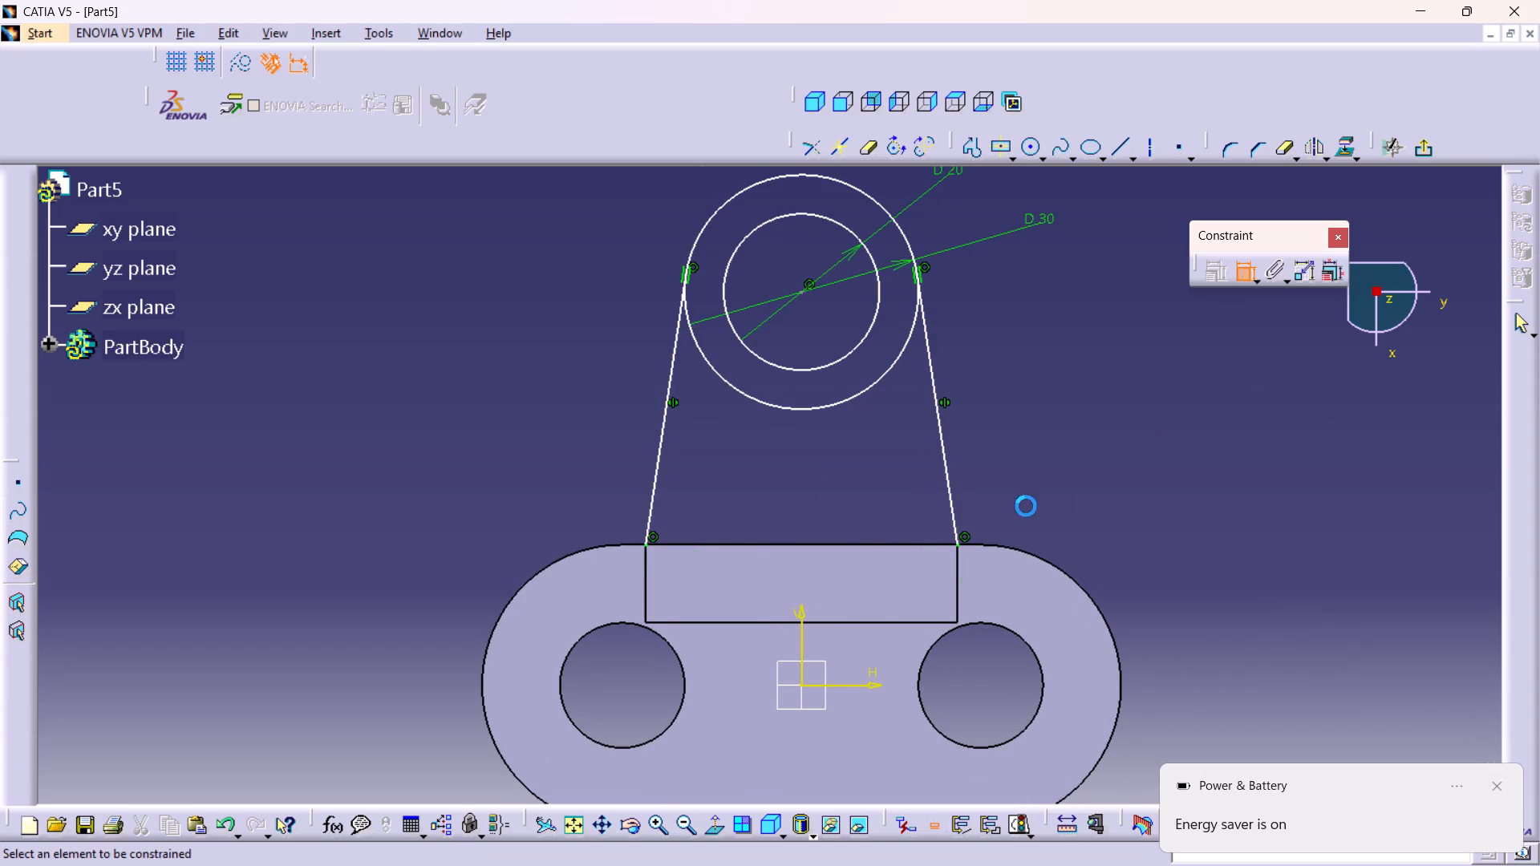
Dimension the distance from the H axis to the circles' centre and set it to 40 mm.
middle_drag(1023, 459, 1027, 500)
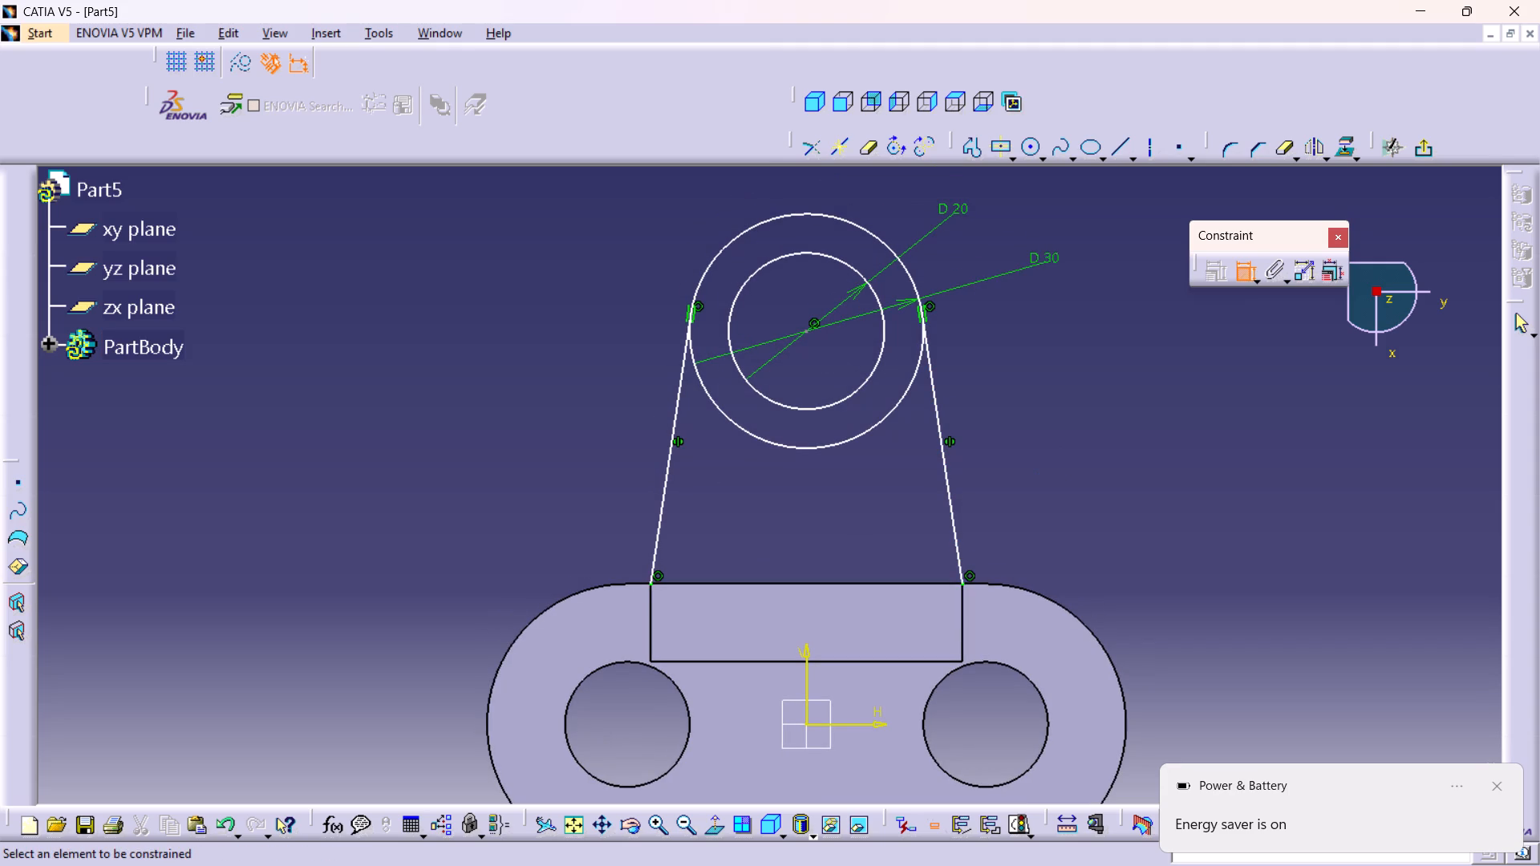
click(830, 725)
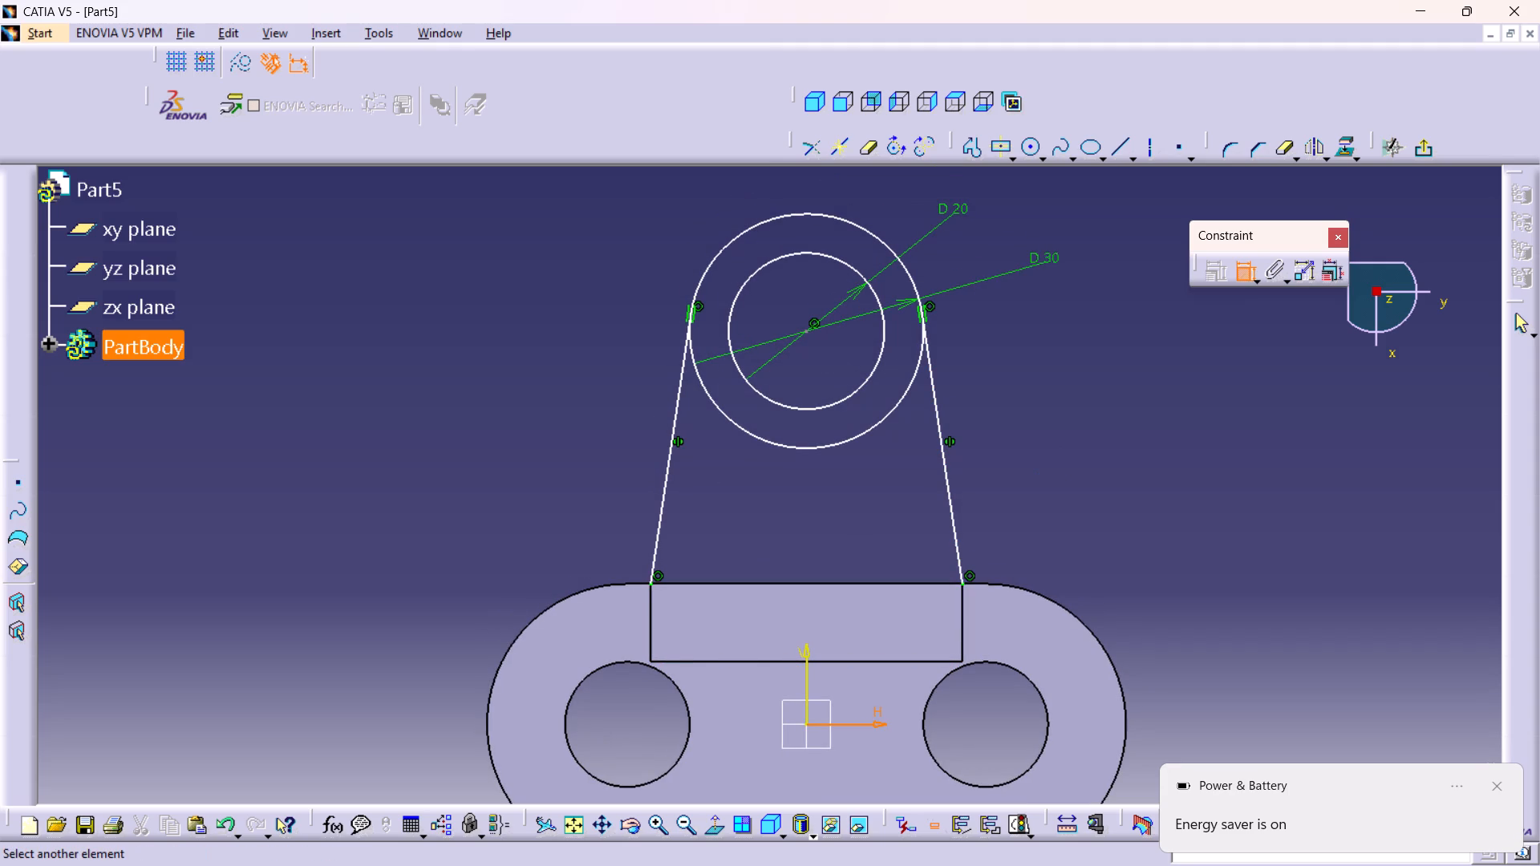
click(812, 329)
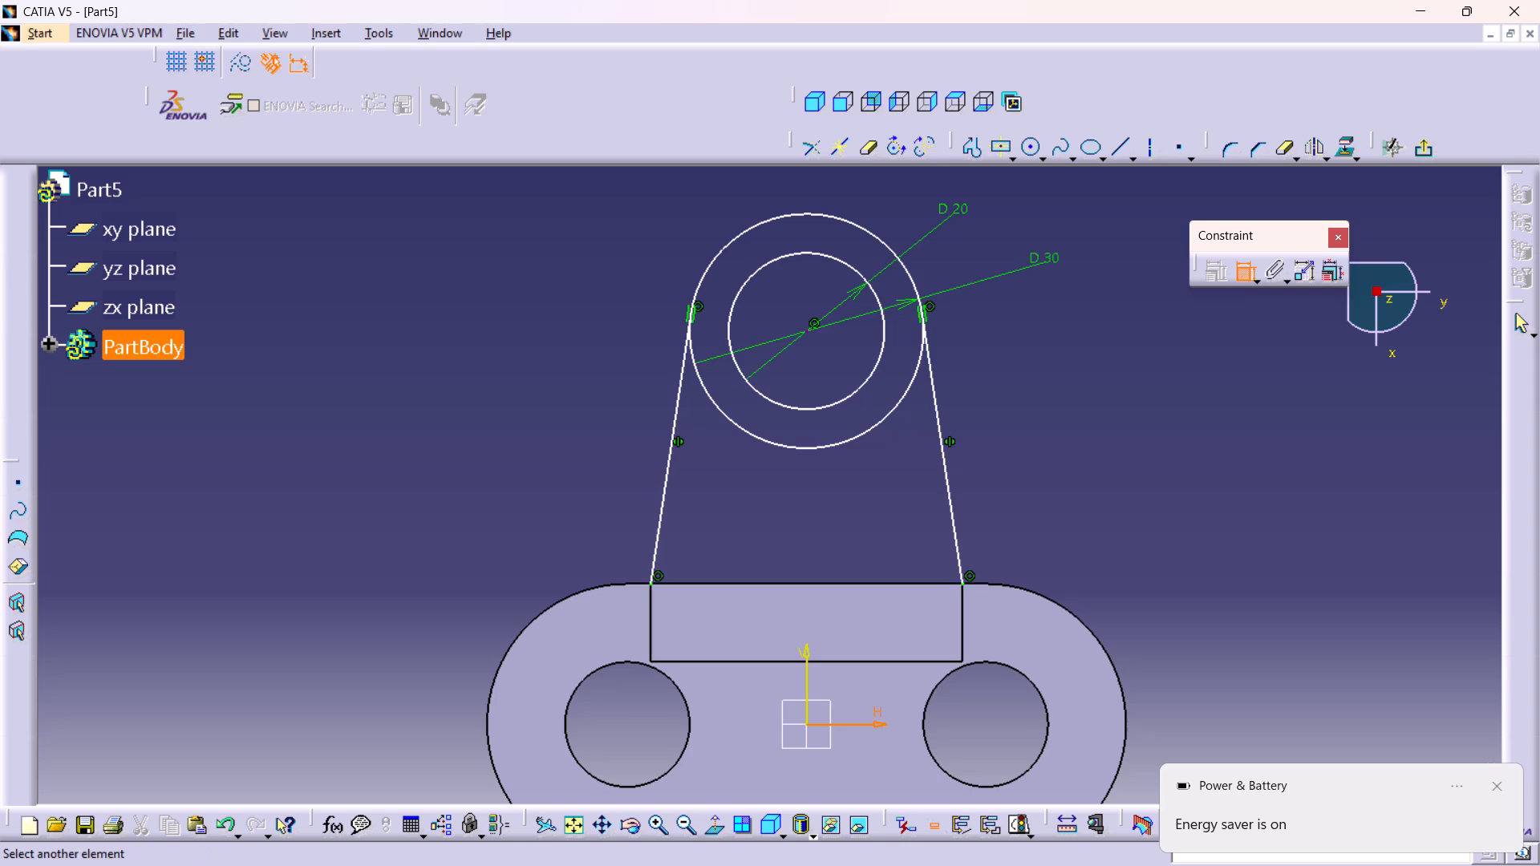
click(809, 330)
click(1092, 480)
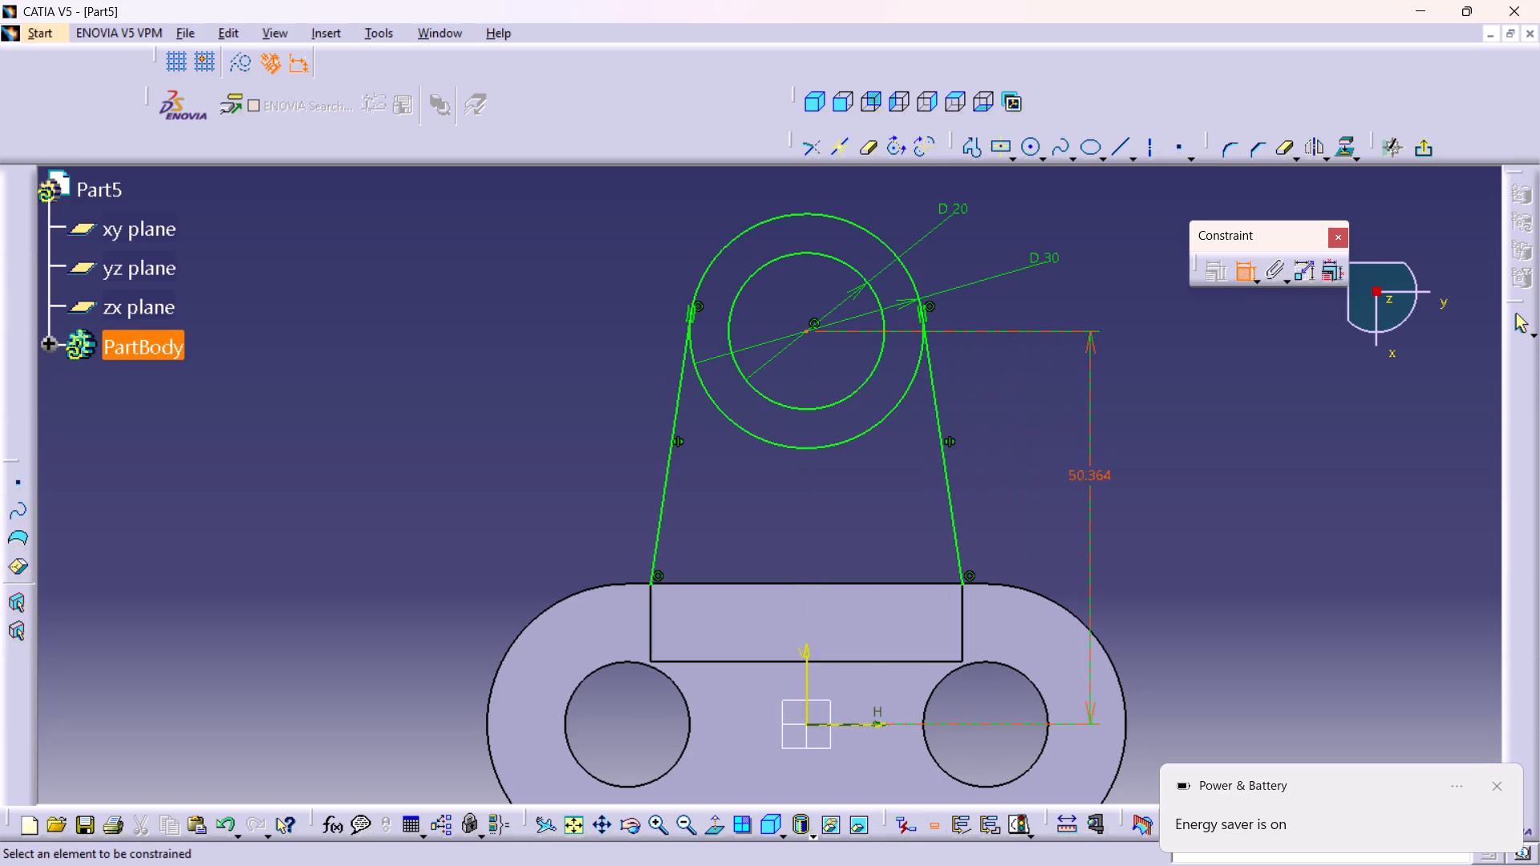
double_click(1087, 466)
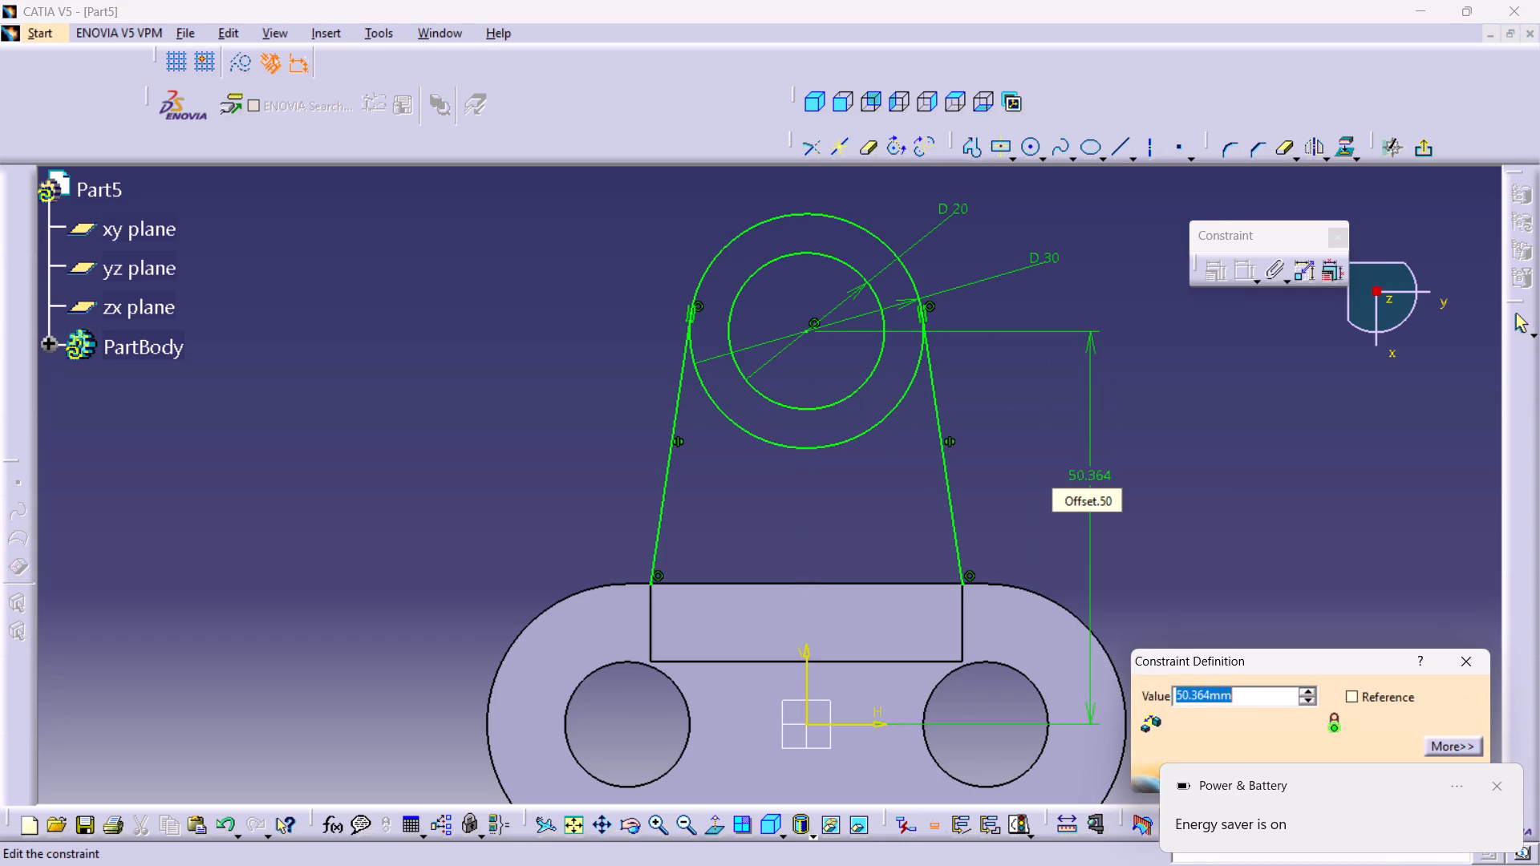
text(40)
key(Return)
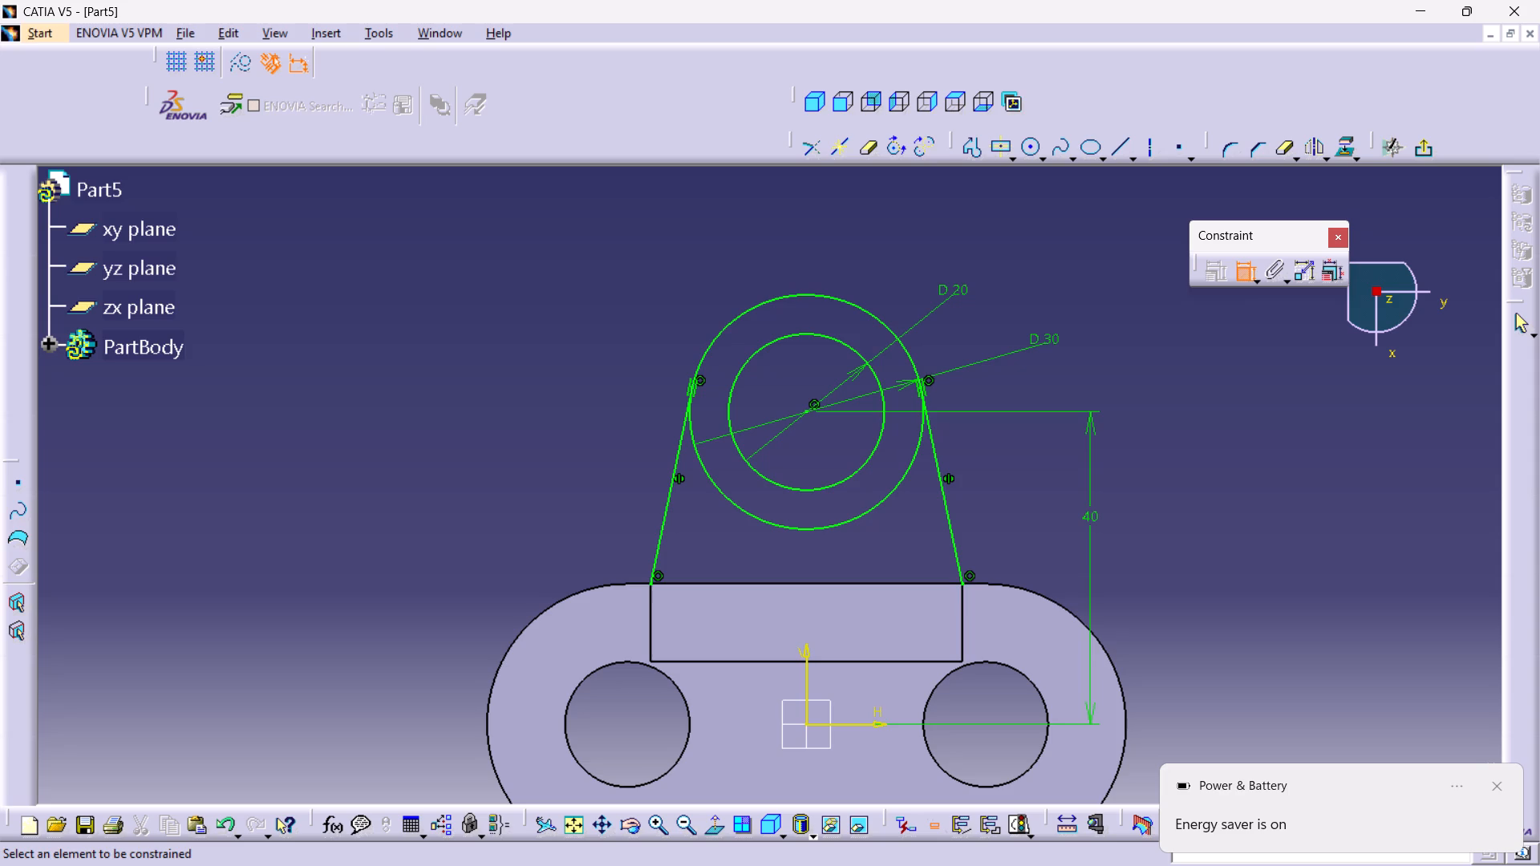
Trim away the lower arc of the 30 mm circle between the two tangent lines with Quick Trim.
click(1283, 151)
drag(1283, 151, 1279, 160)
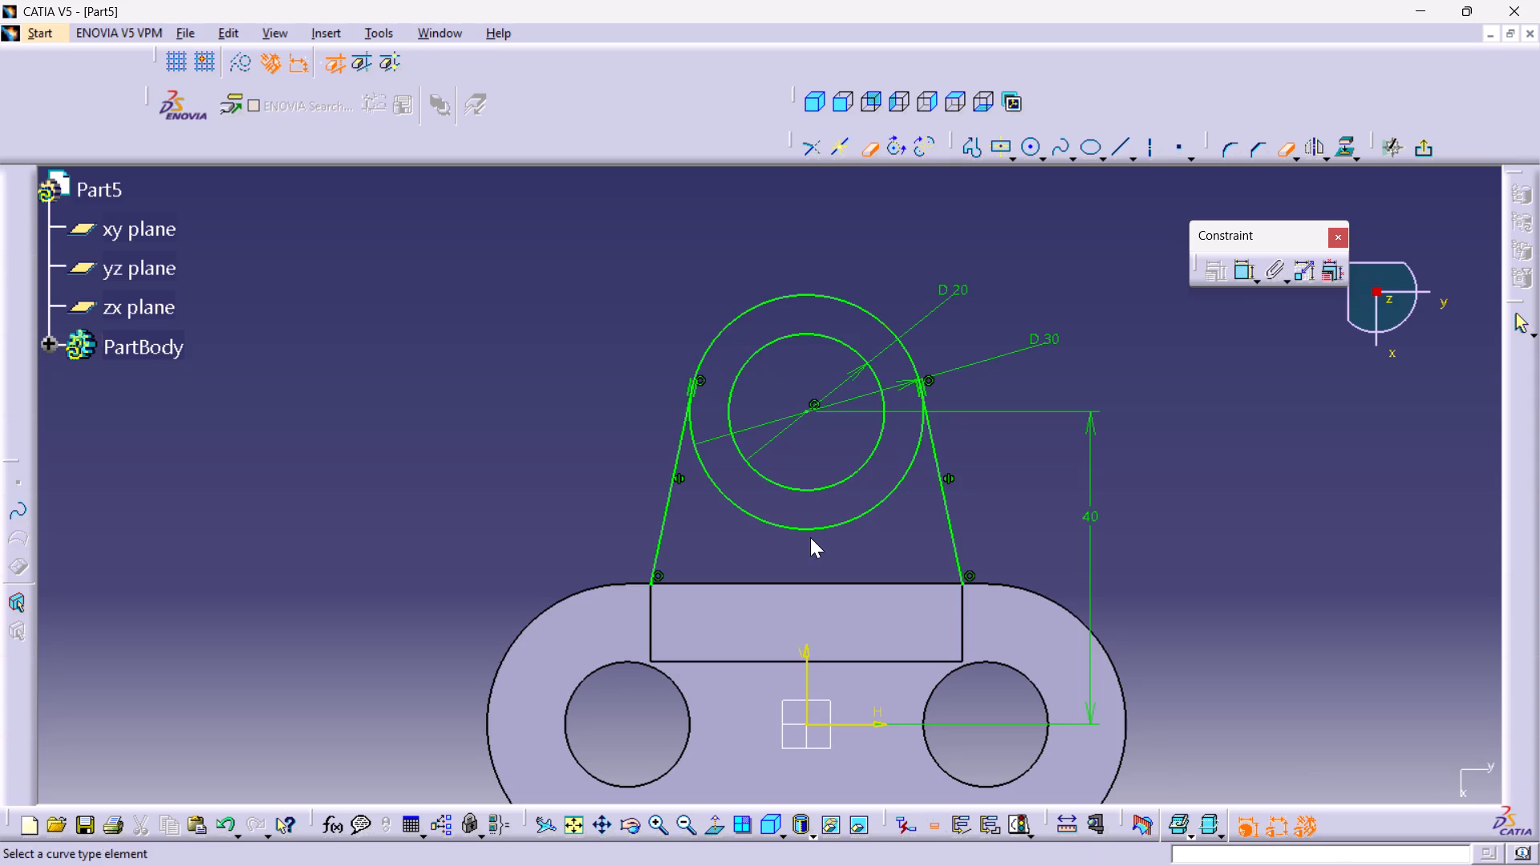
click(822, 524)
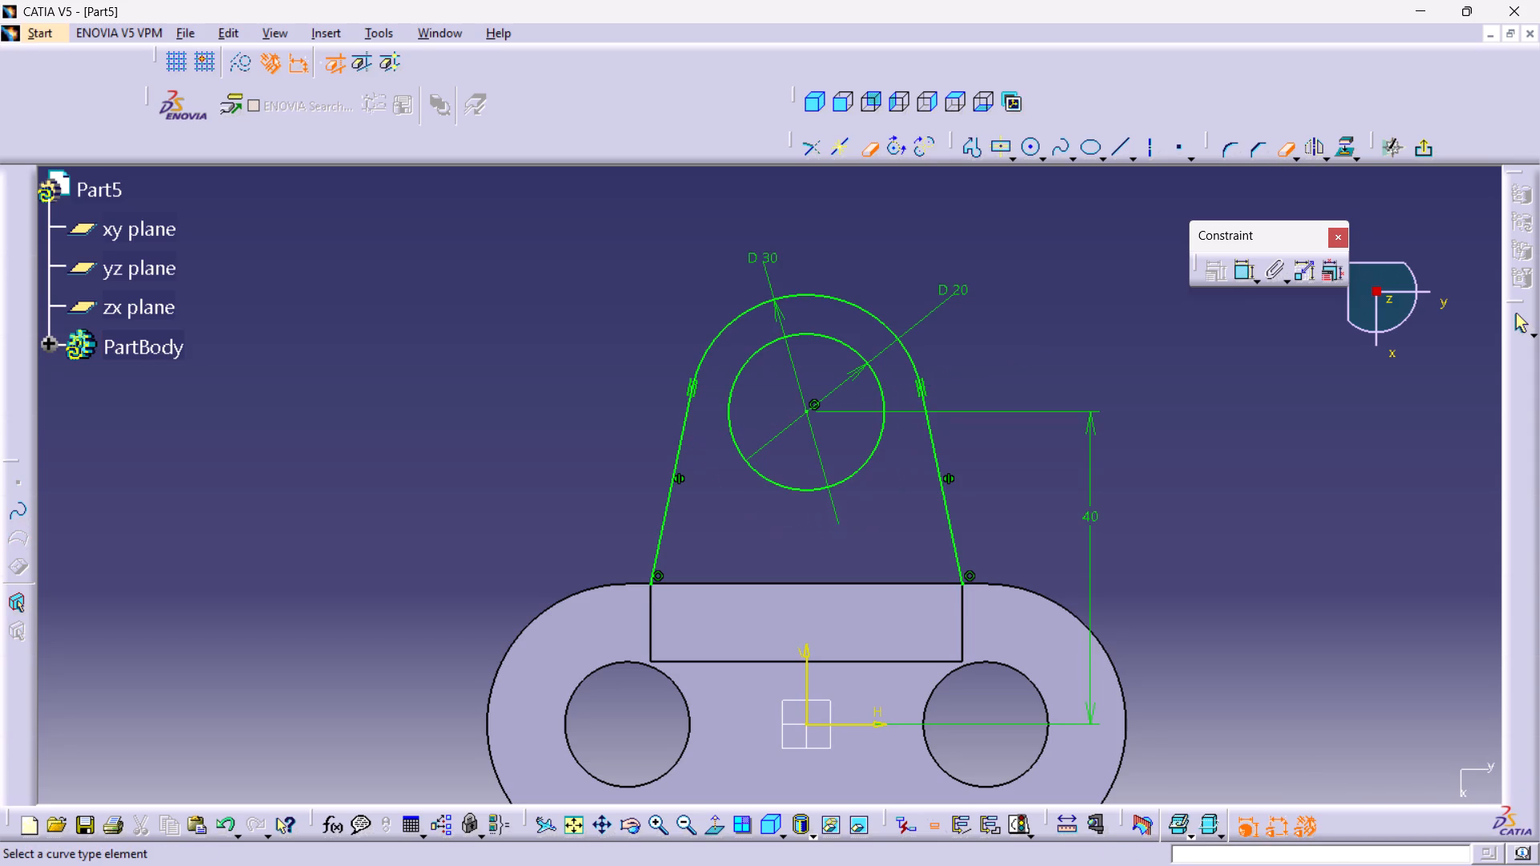
Exit the lug sketch and start a Pad from it, accepting the sketch despite its open profiles.
click(1421, 148)
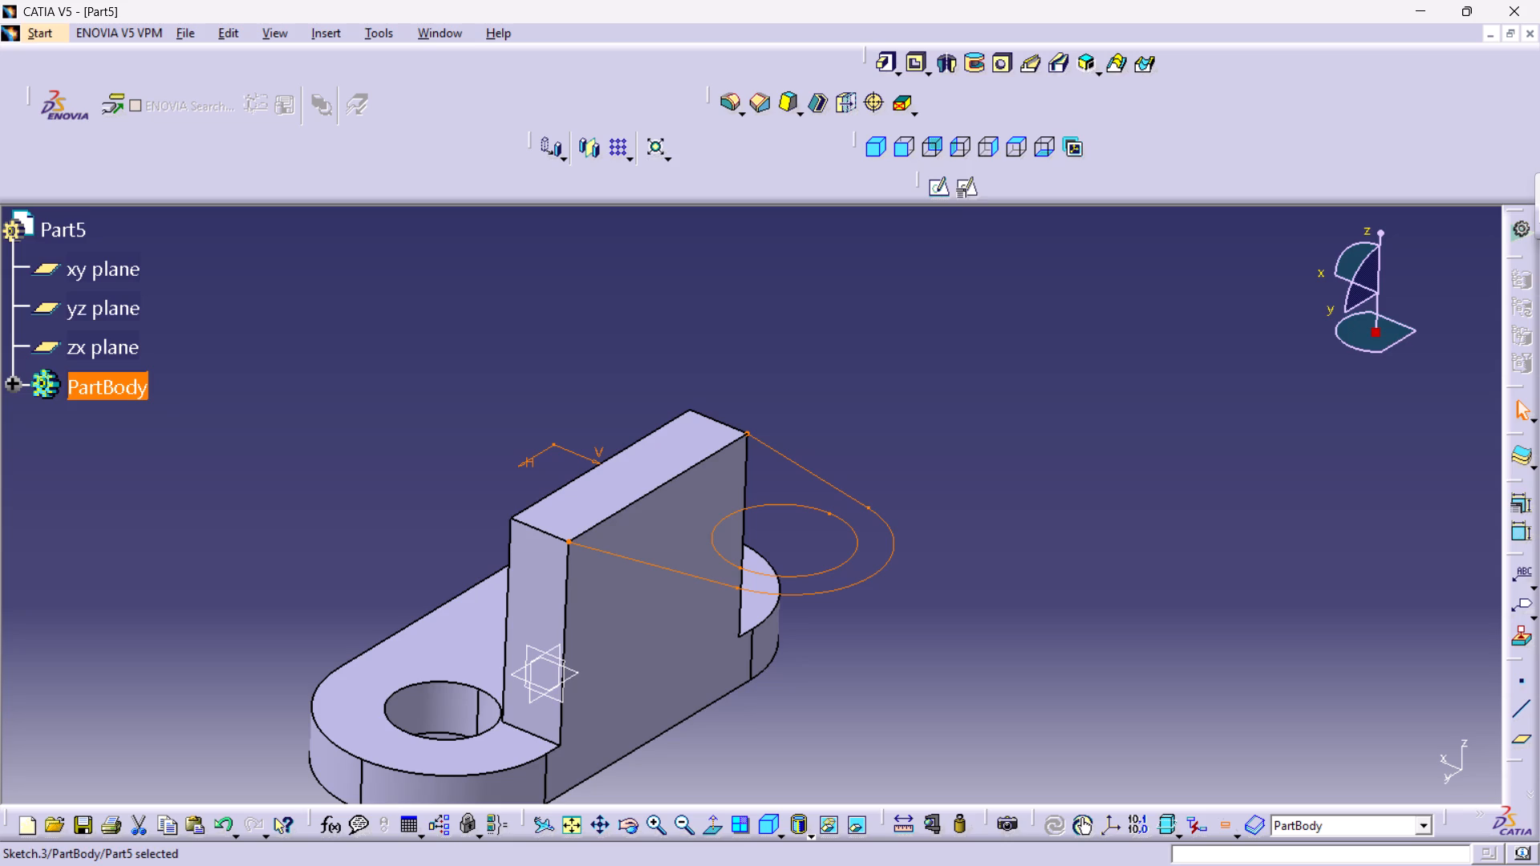
click(881, 67)
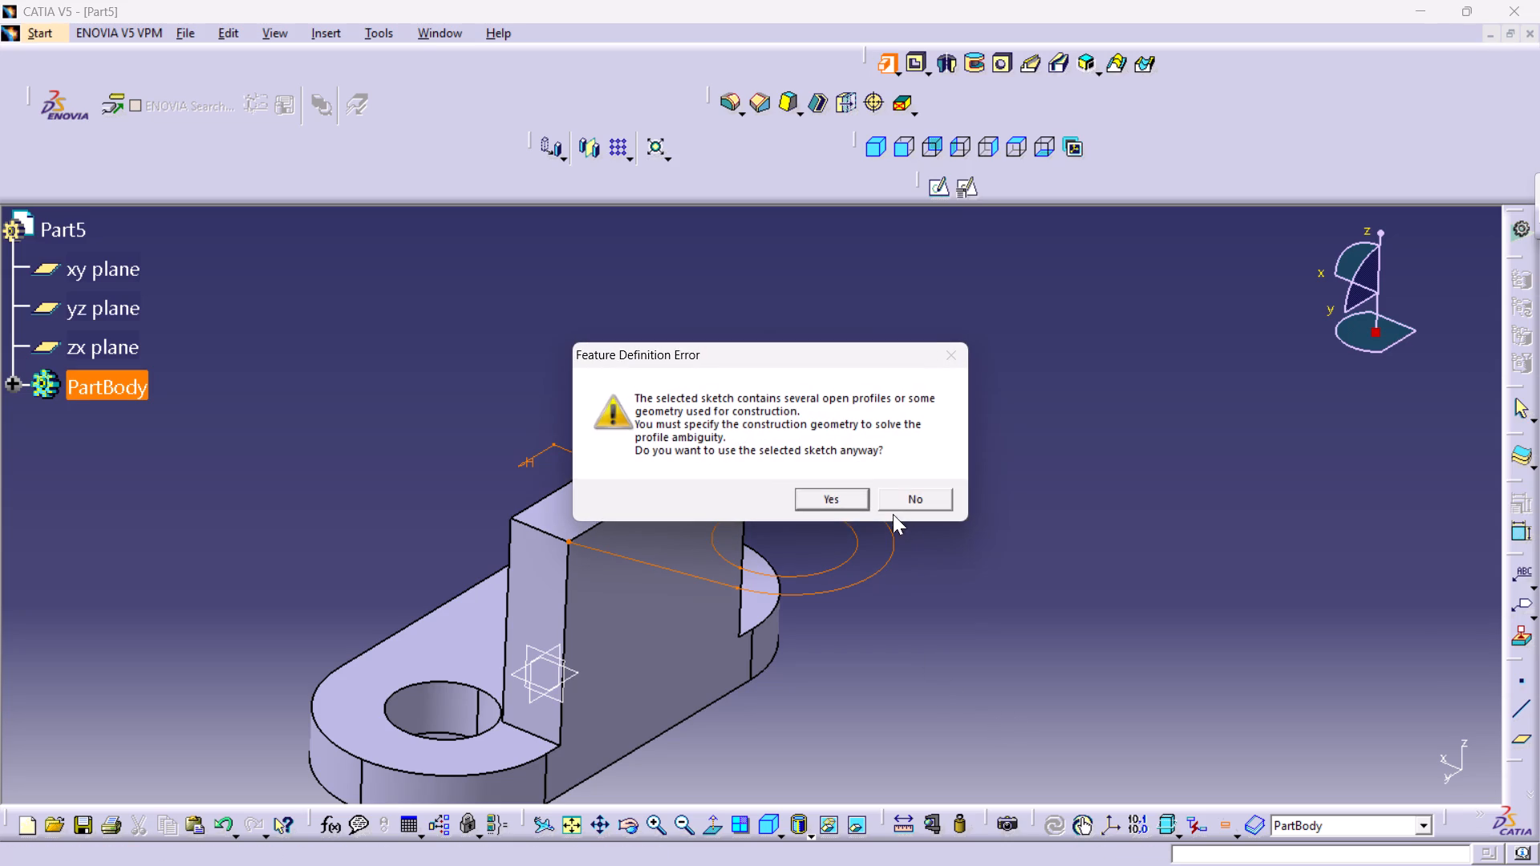
click(825, 495)
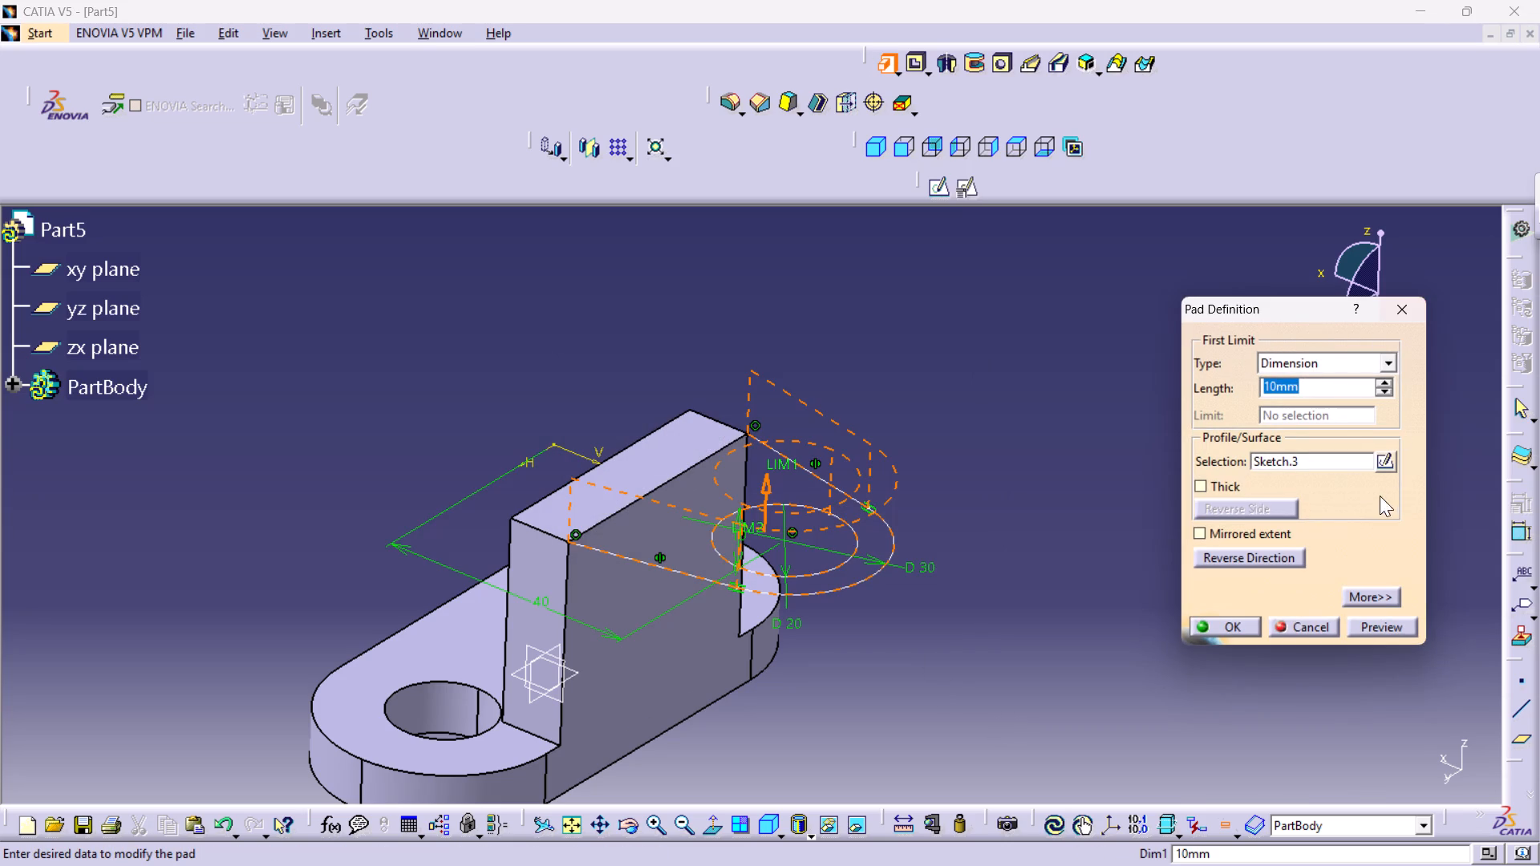
Edit the lug sketch from the pad definition and project the upright block's top edge between the inclined lines to close the profile.
double_click(1387, 458)
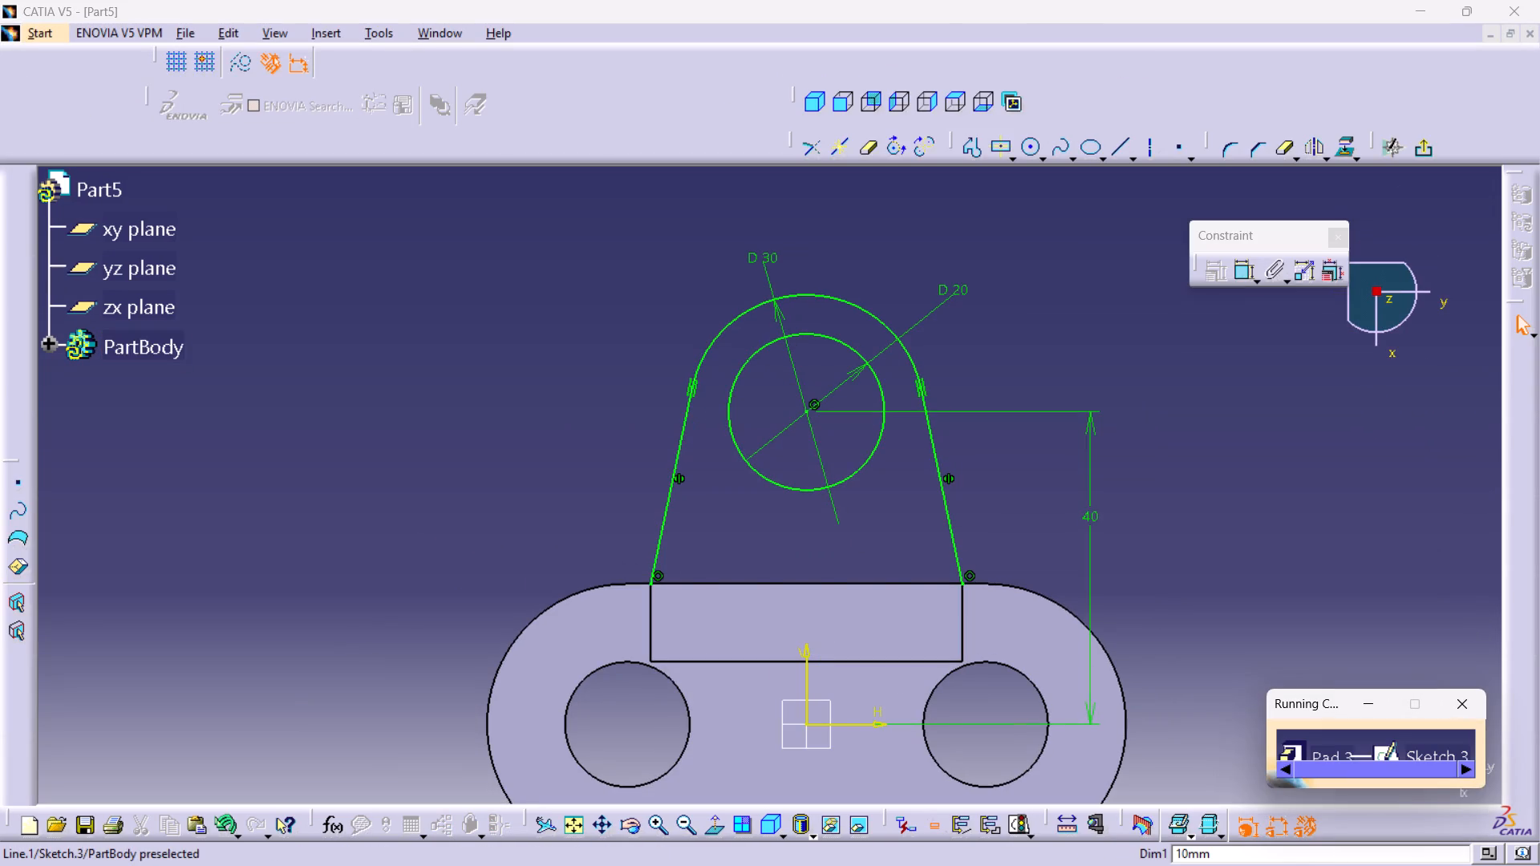
click(728, 585)
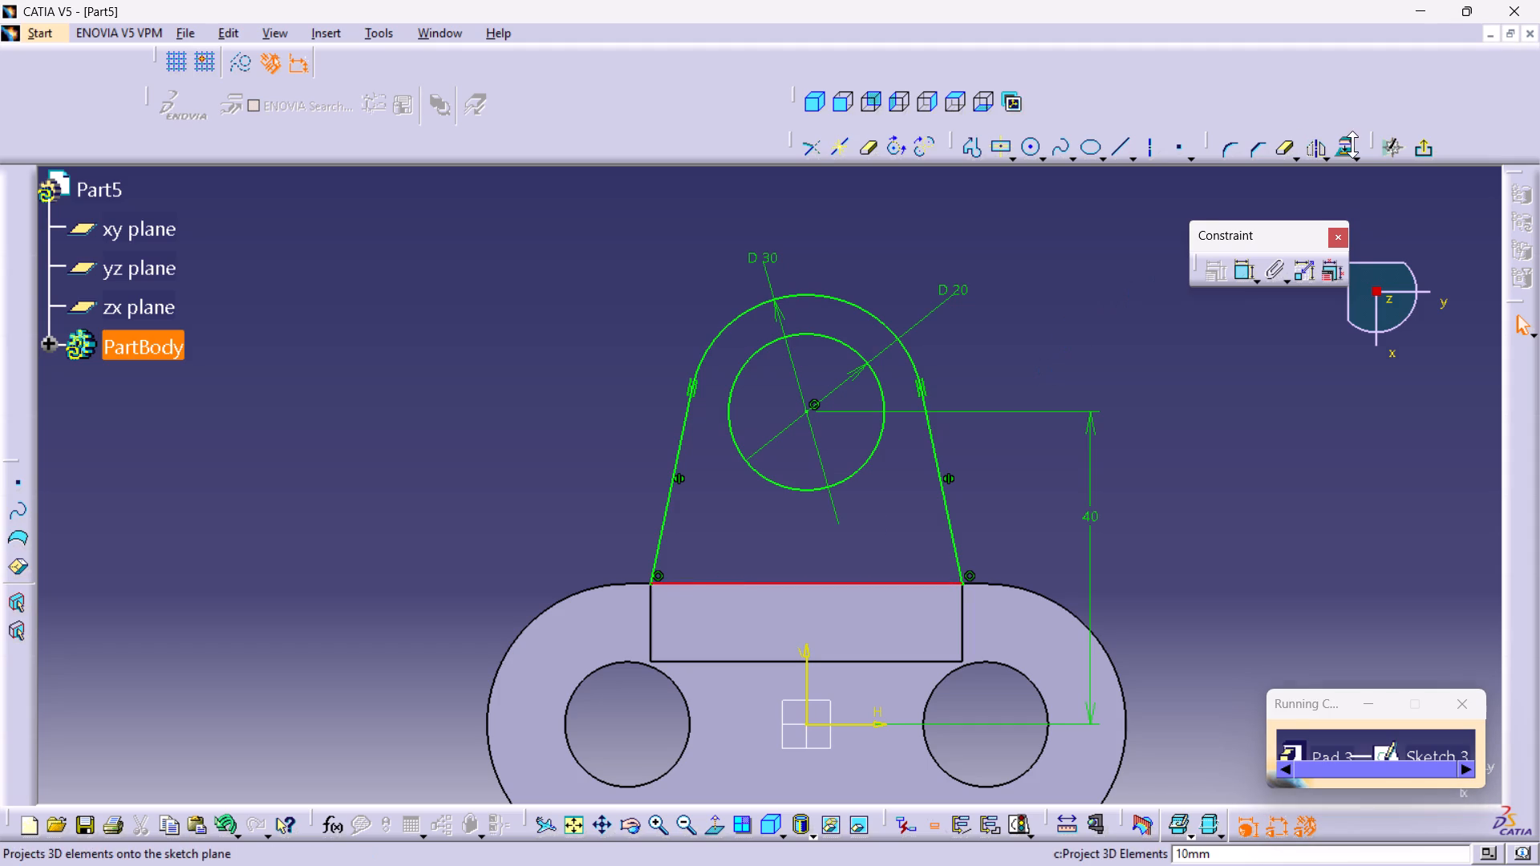
click(1344, 154)
click(1229, 500)
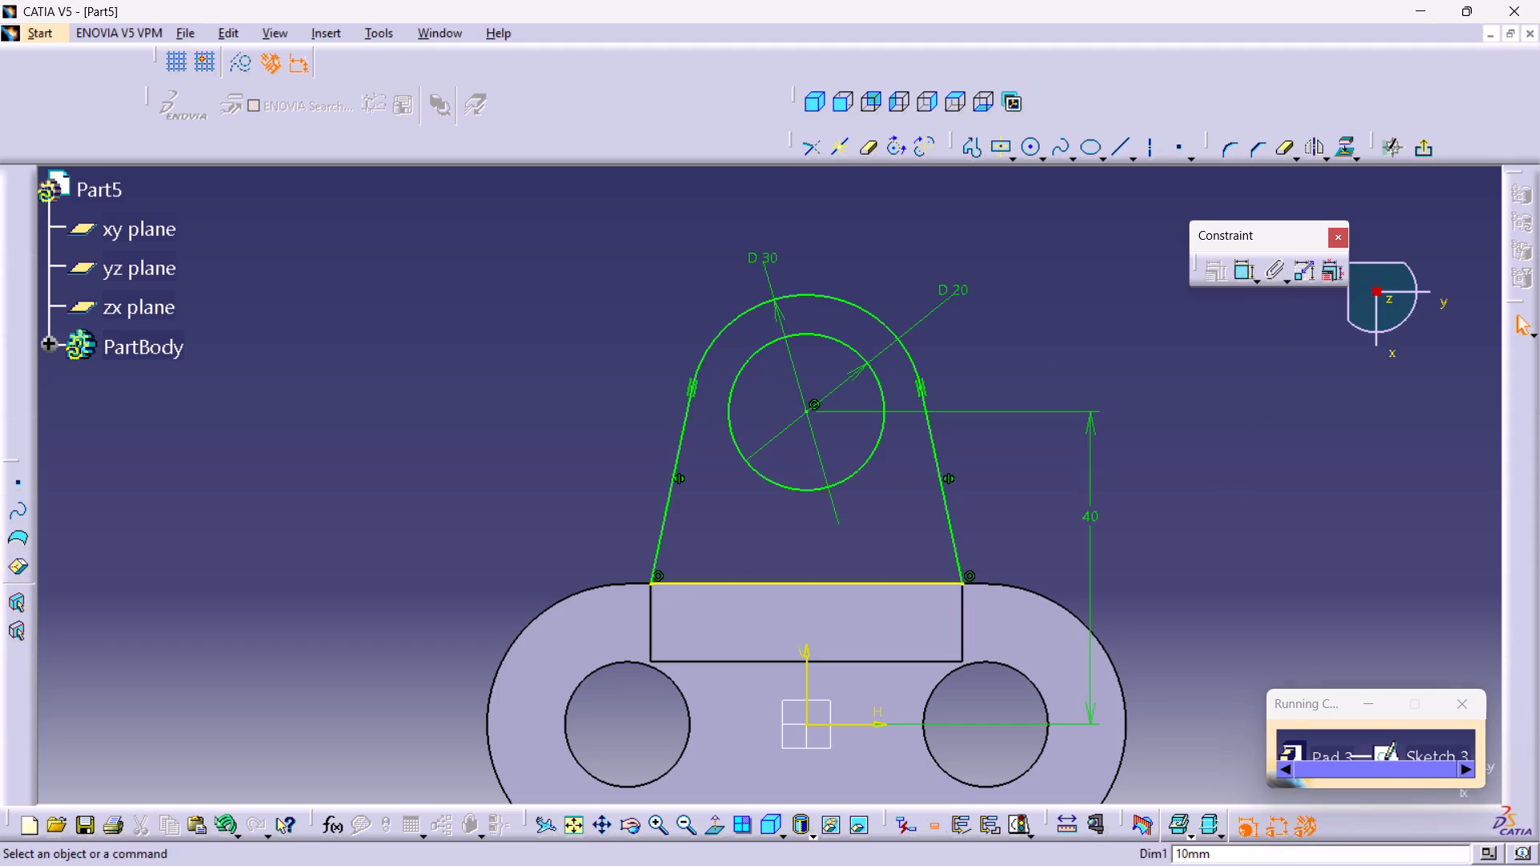
click(1426, 147)
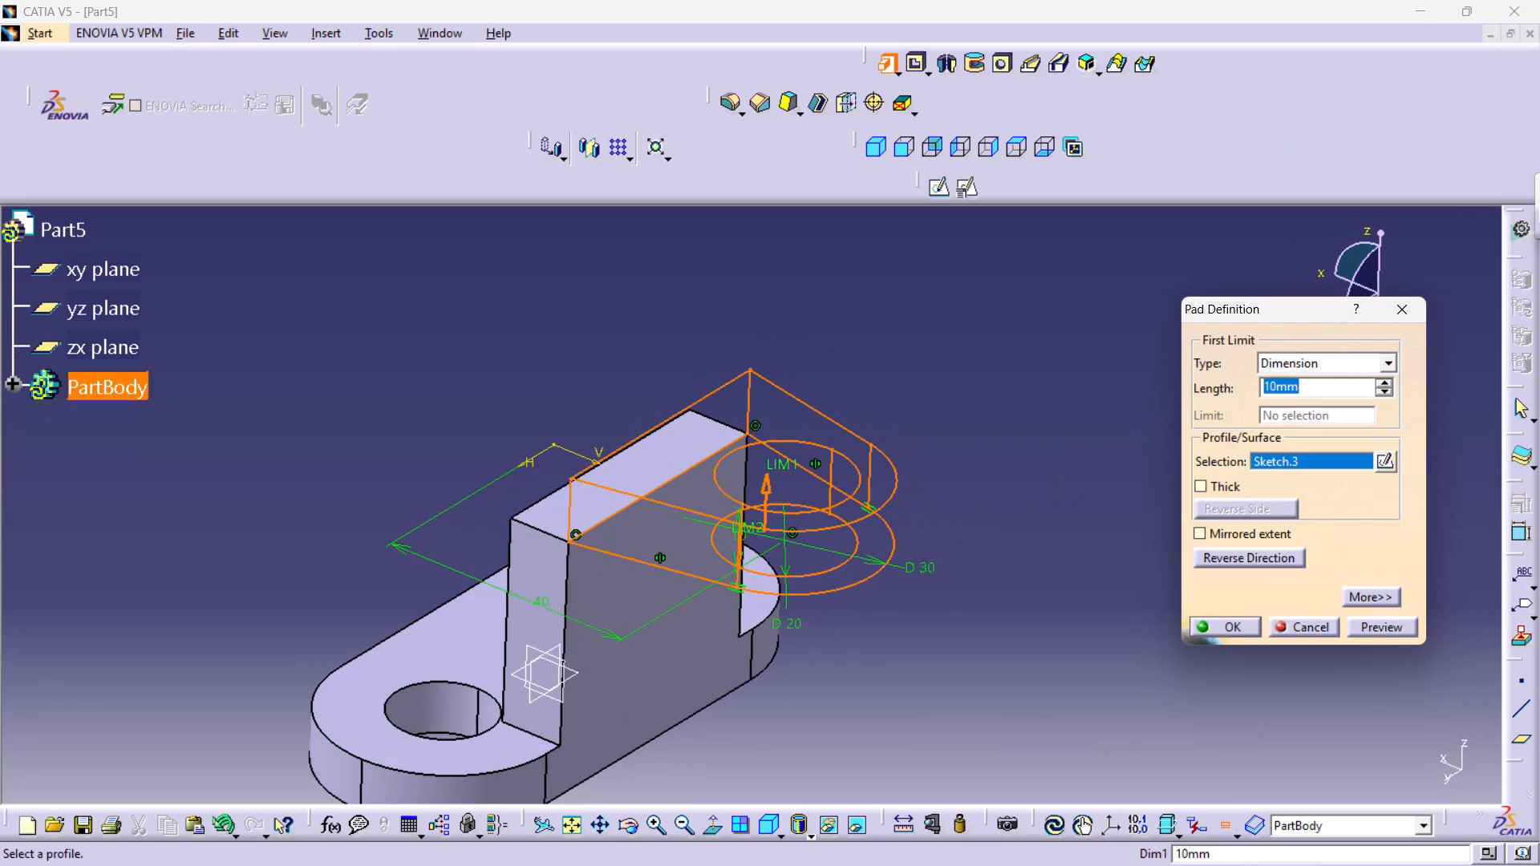
Reverse the pad direction so the lug extrudes downward from the block's top face, and create the 10 mm pad.
click(1255, 553)
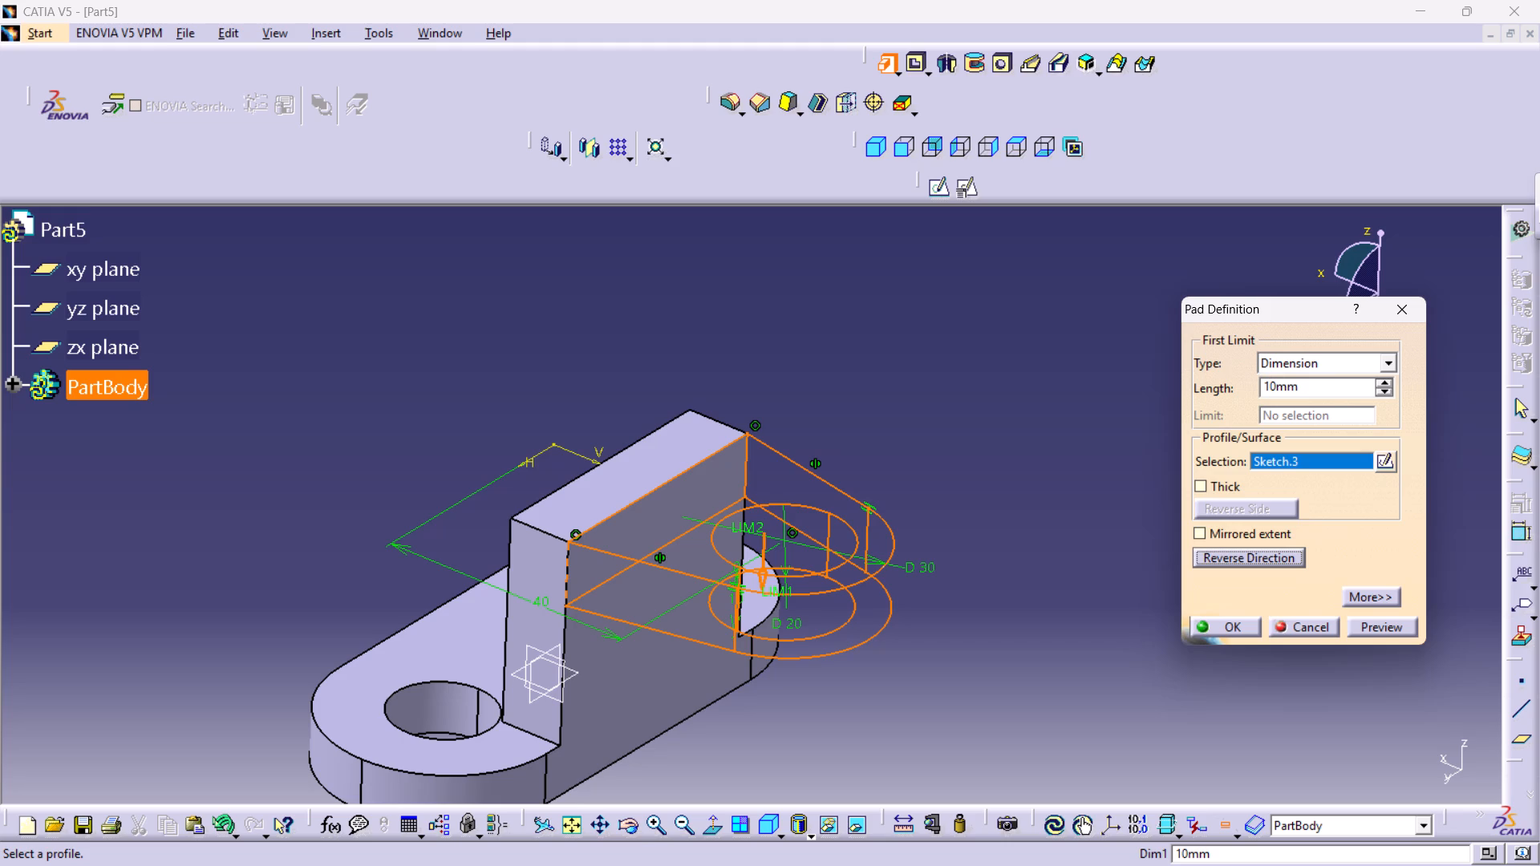
click(1219, 633)
drag(1107, 609, 1107, 643)
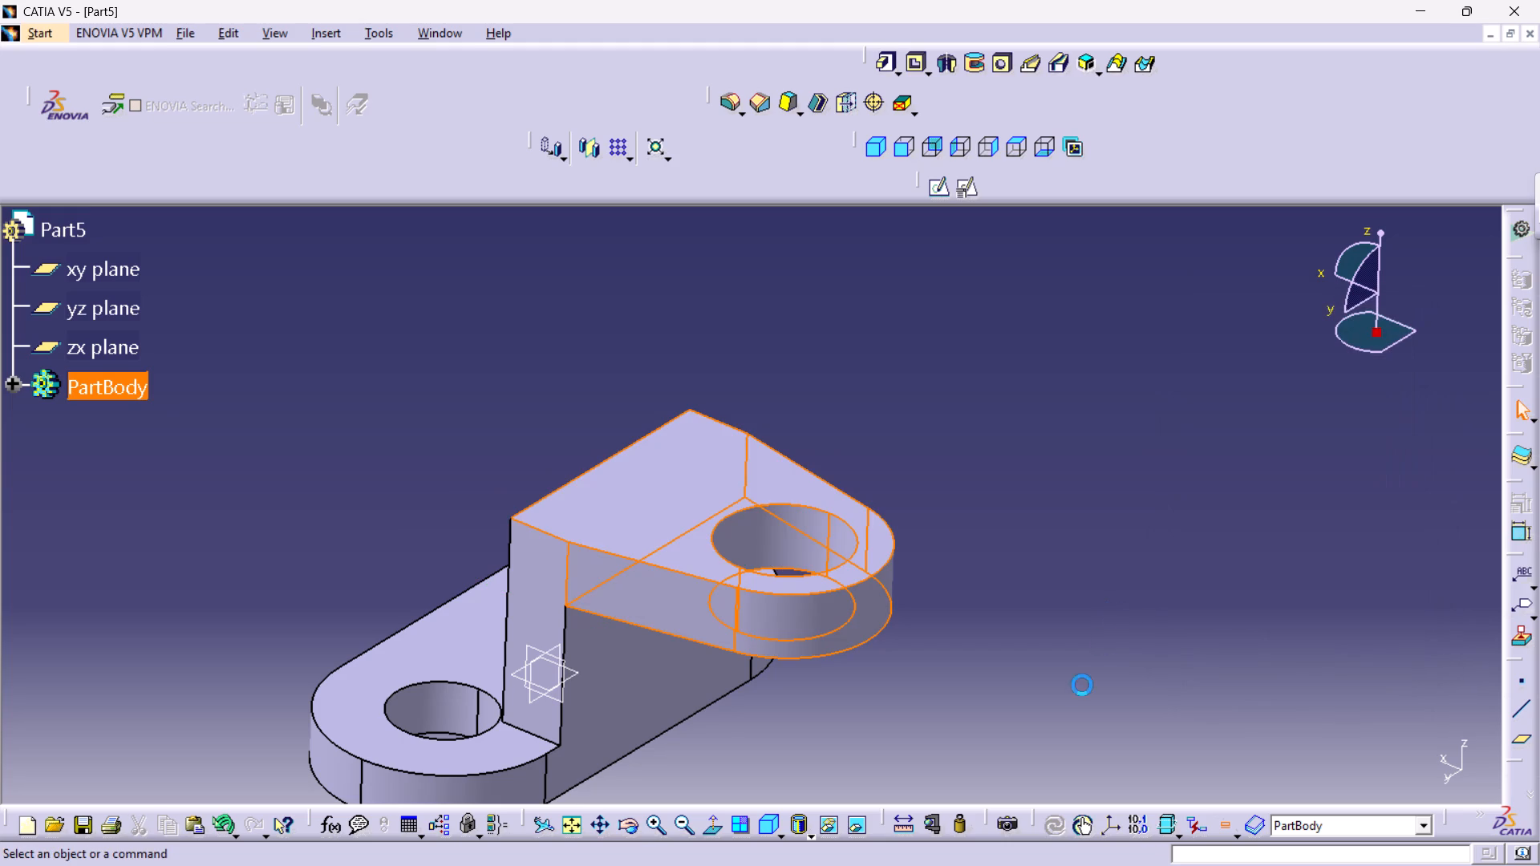
Open a new sketch on the zx plane.
middle_drag(873, 740, 954, 690)
middle_drag(756, 687, 1025, 604)
right_drag(760, 691, 1023, 604)
middle_drag(837, 624, 837, 605)
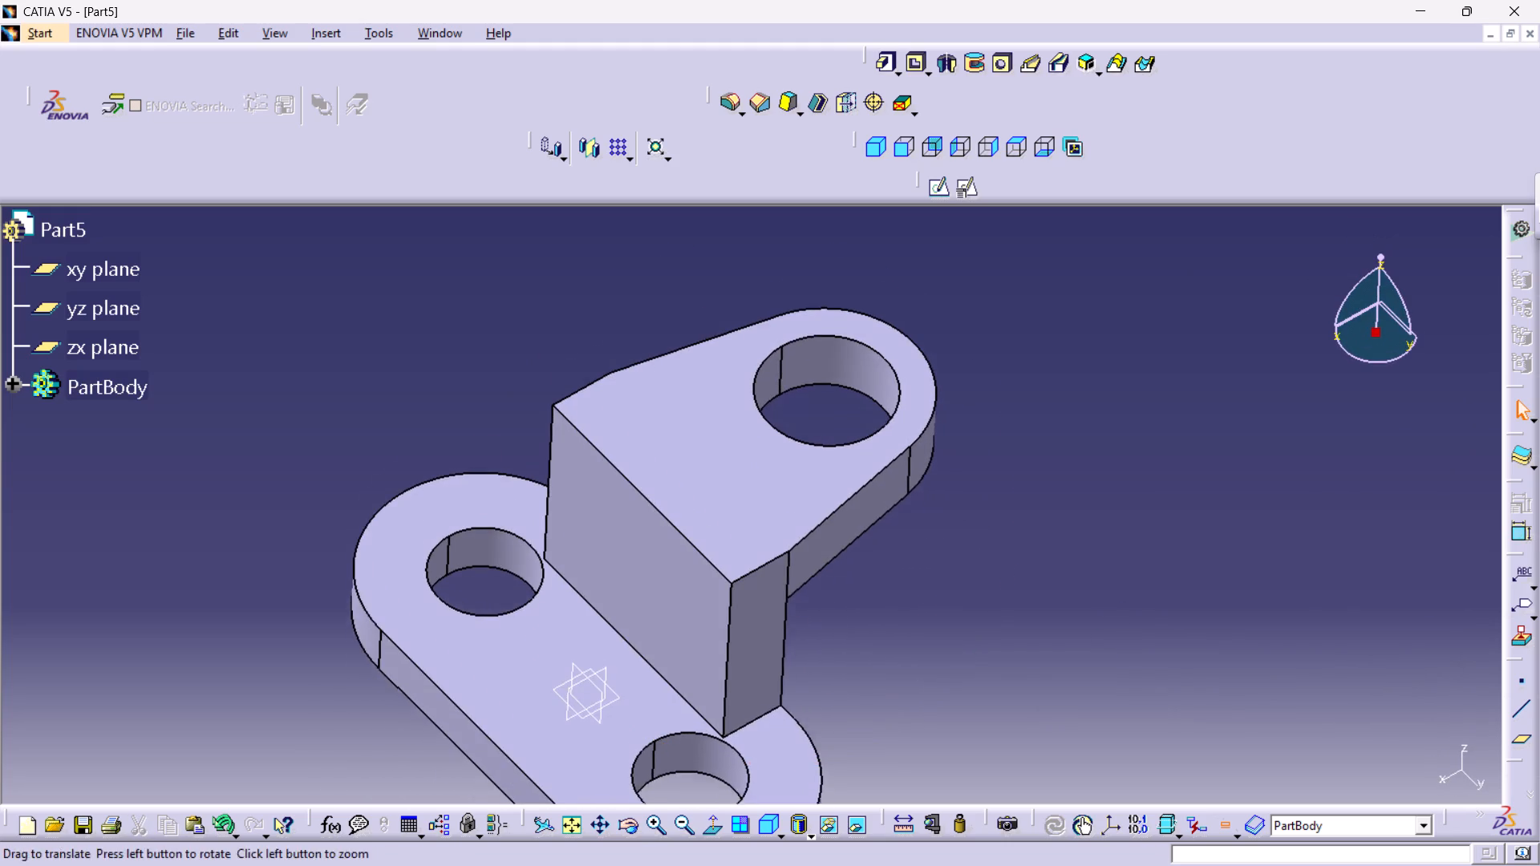
middle_drag(837, 605, 857, 480)
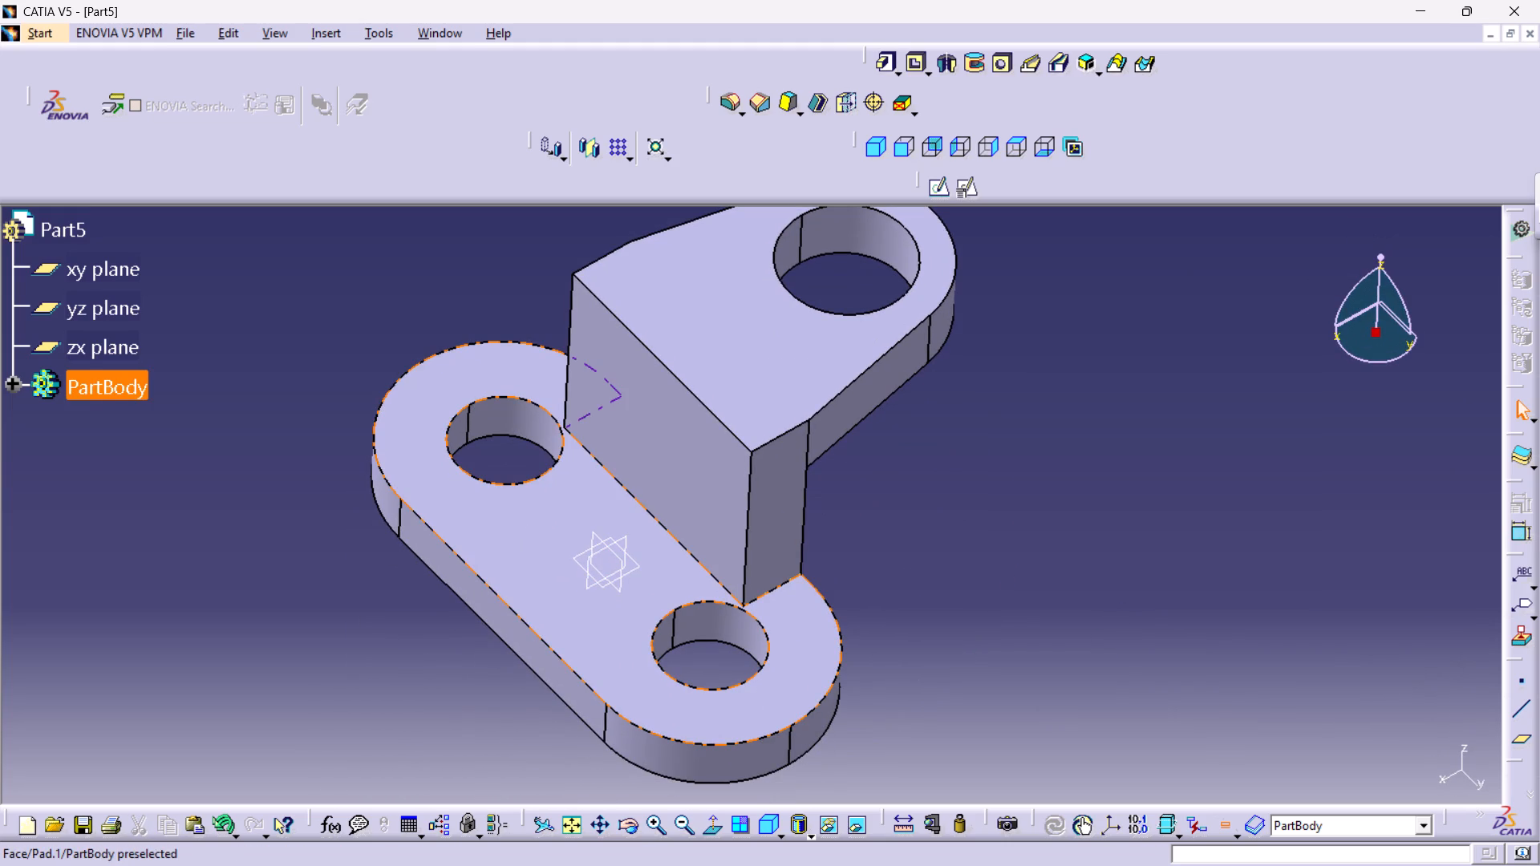
click(589, 587)
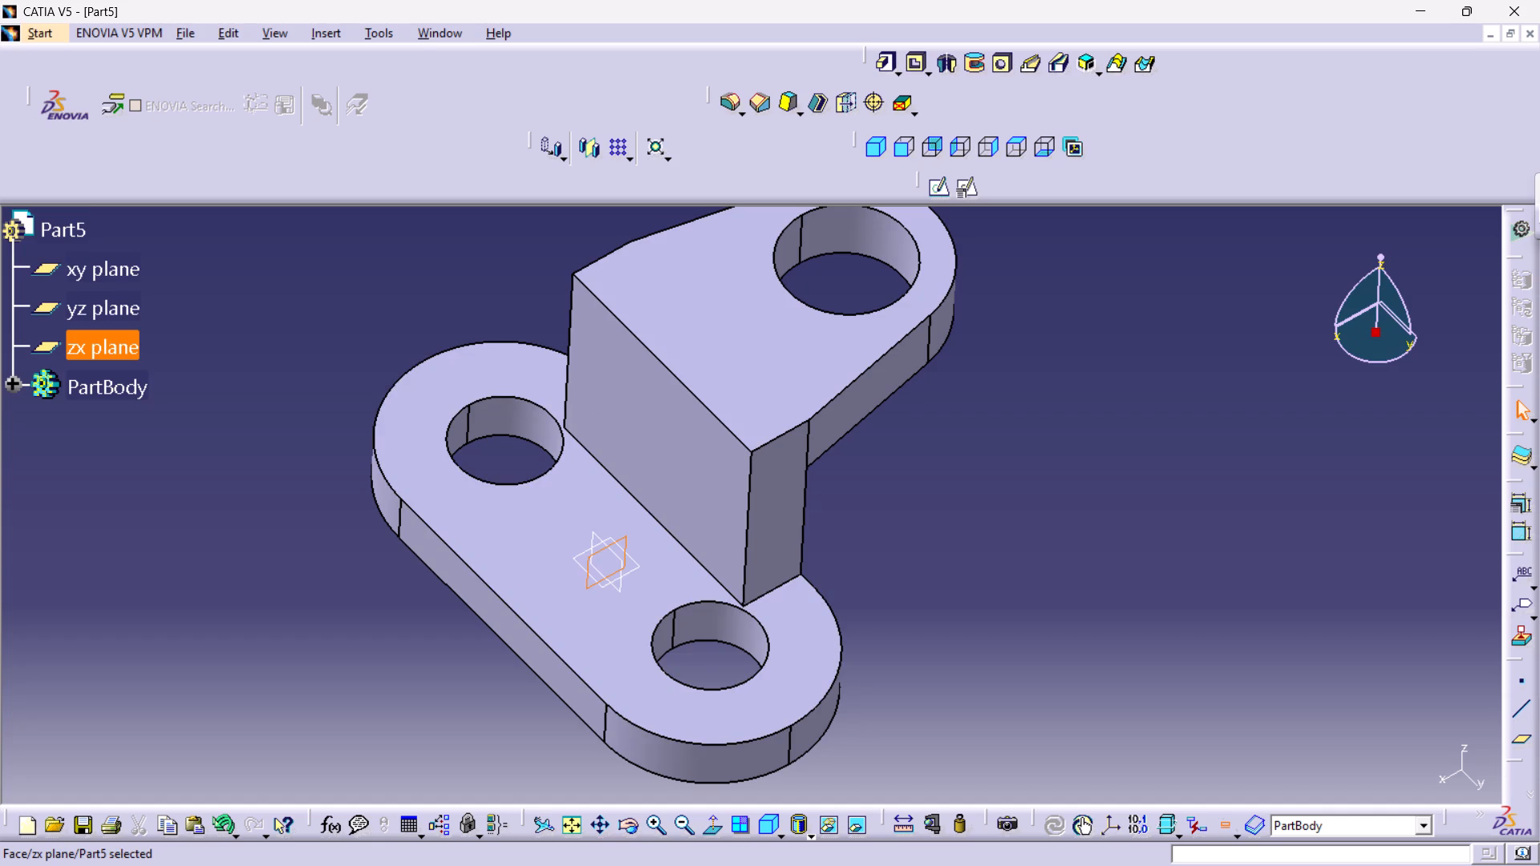
click(882, 151)
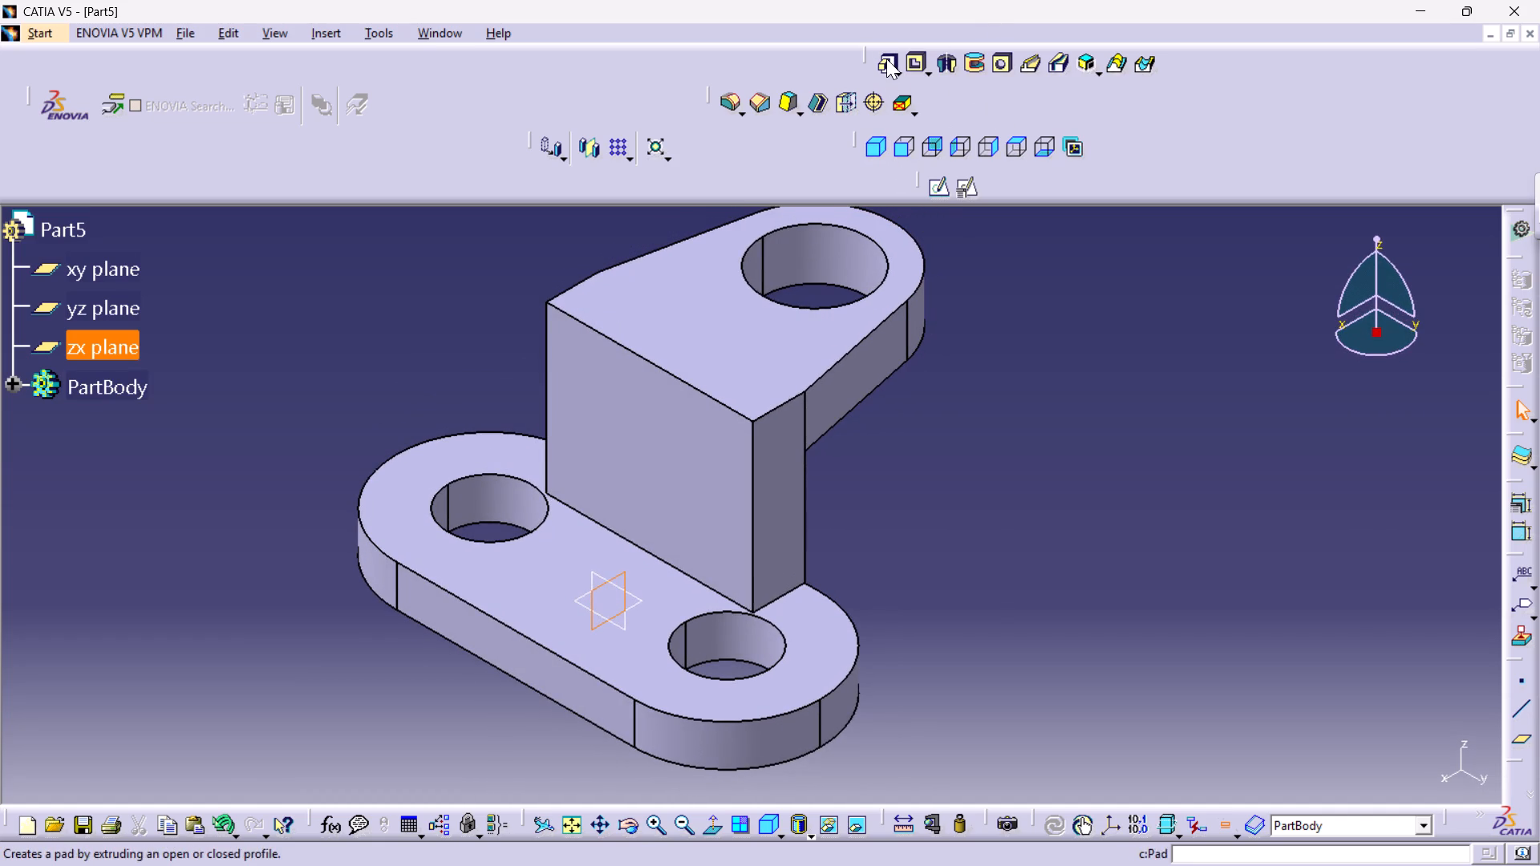
double_click(942, 188)
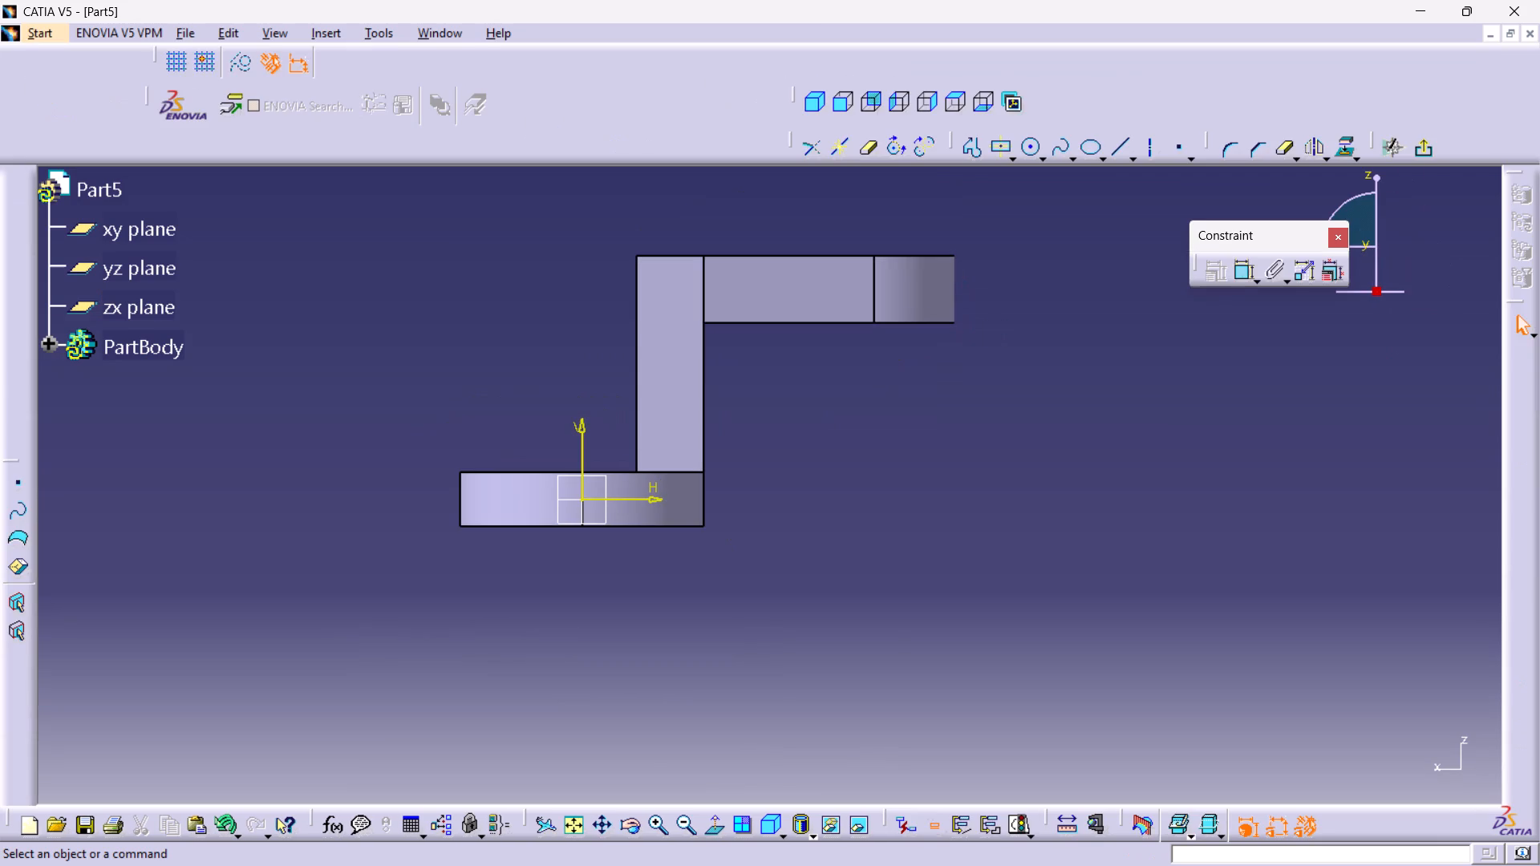
Sketch a single inclined profile line from above the base plate's free edge up to near the top of the upright block.
middle_drag(872, 403, 1027, 446)
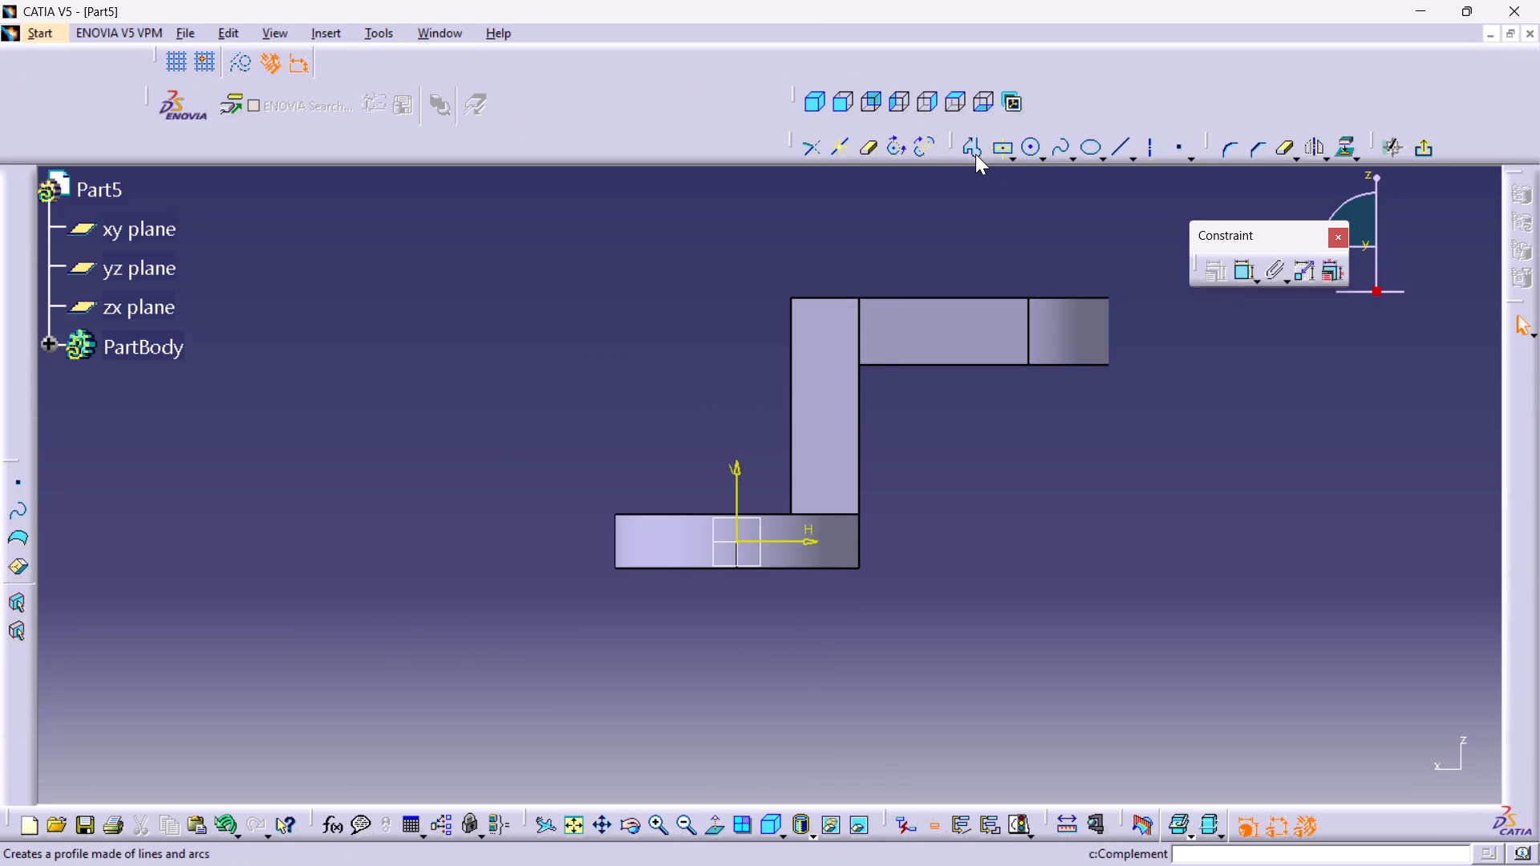
click(975, 154)
drag(975, 154, 978, 176)
click(620, 482)
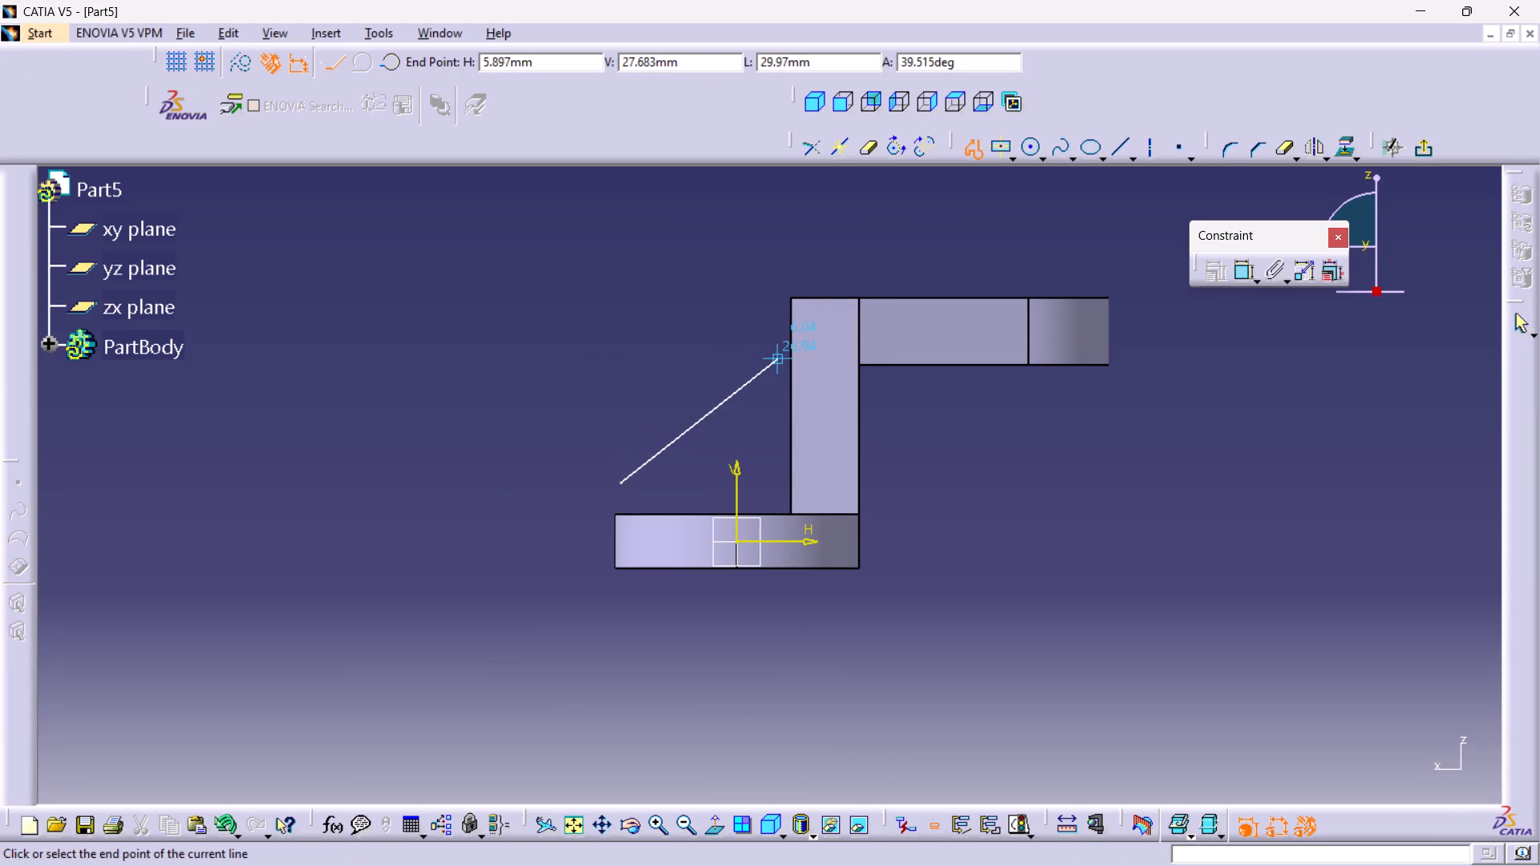
drag(783, 339, 788, 352)
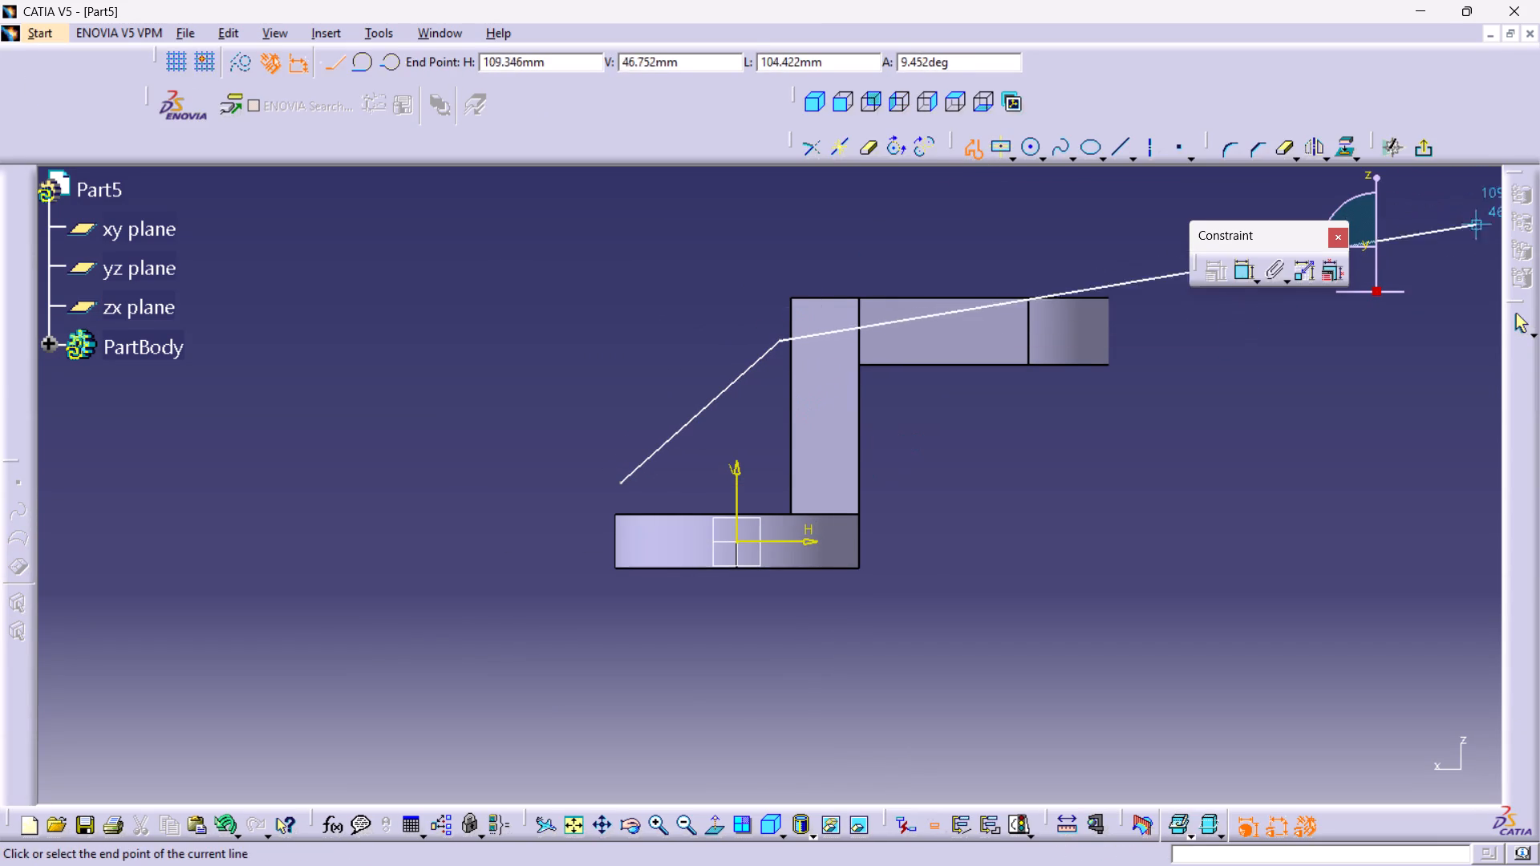
click(1514, 318)
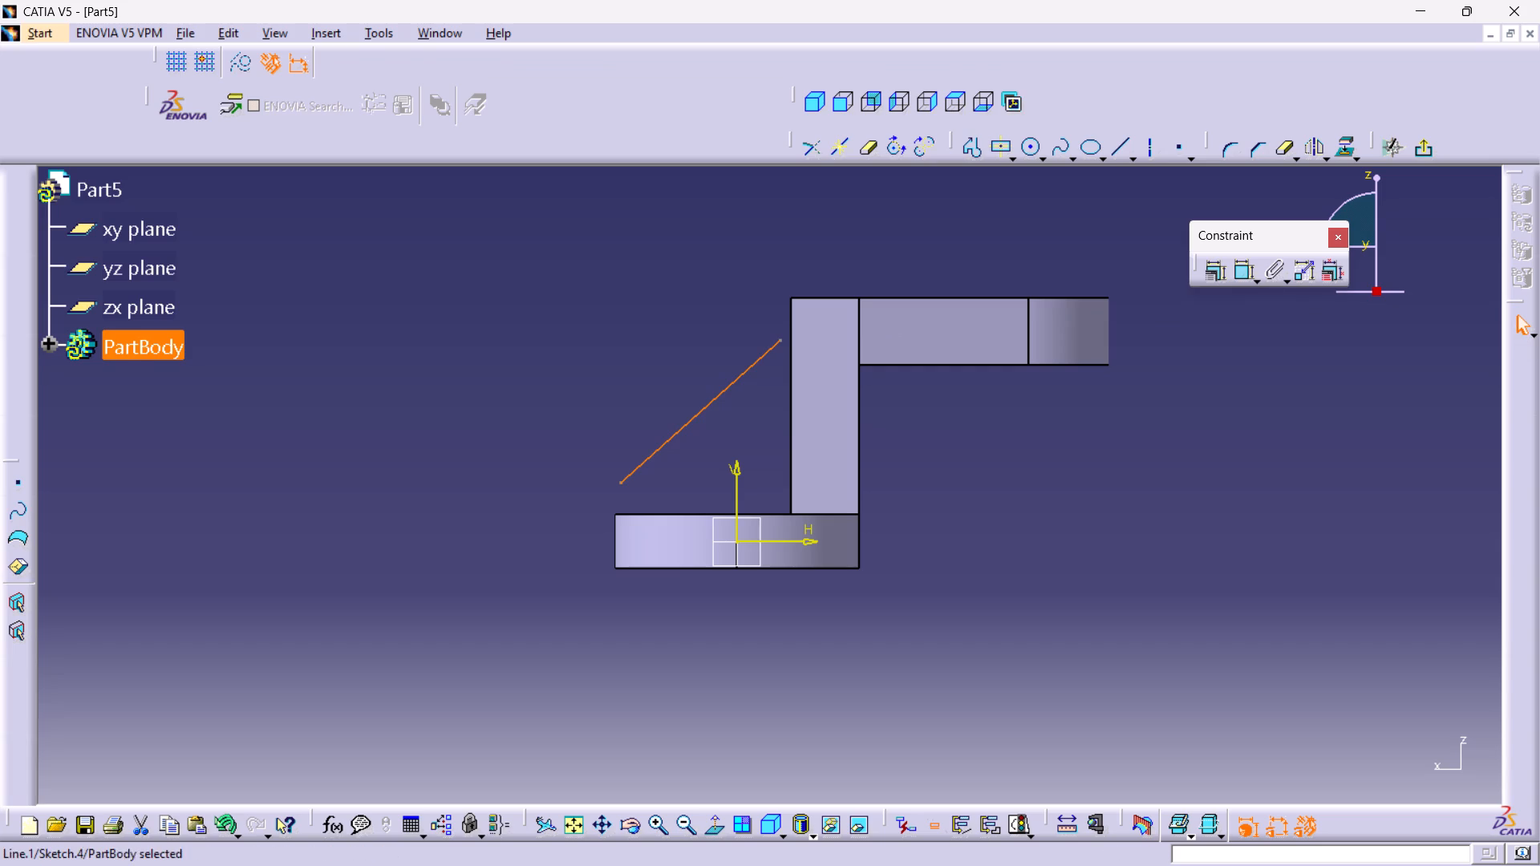
click(1081, 185)
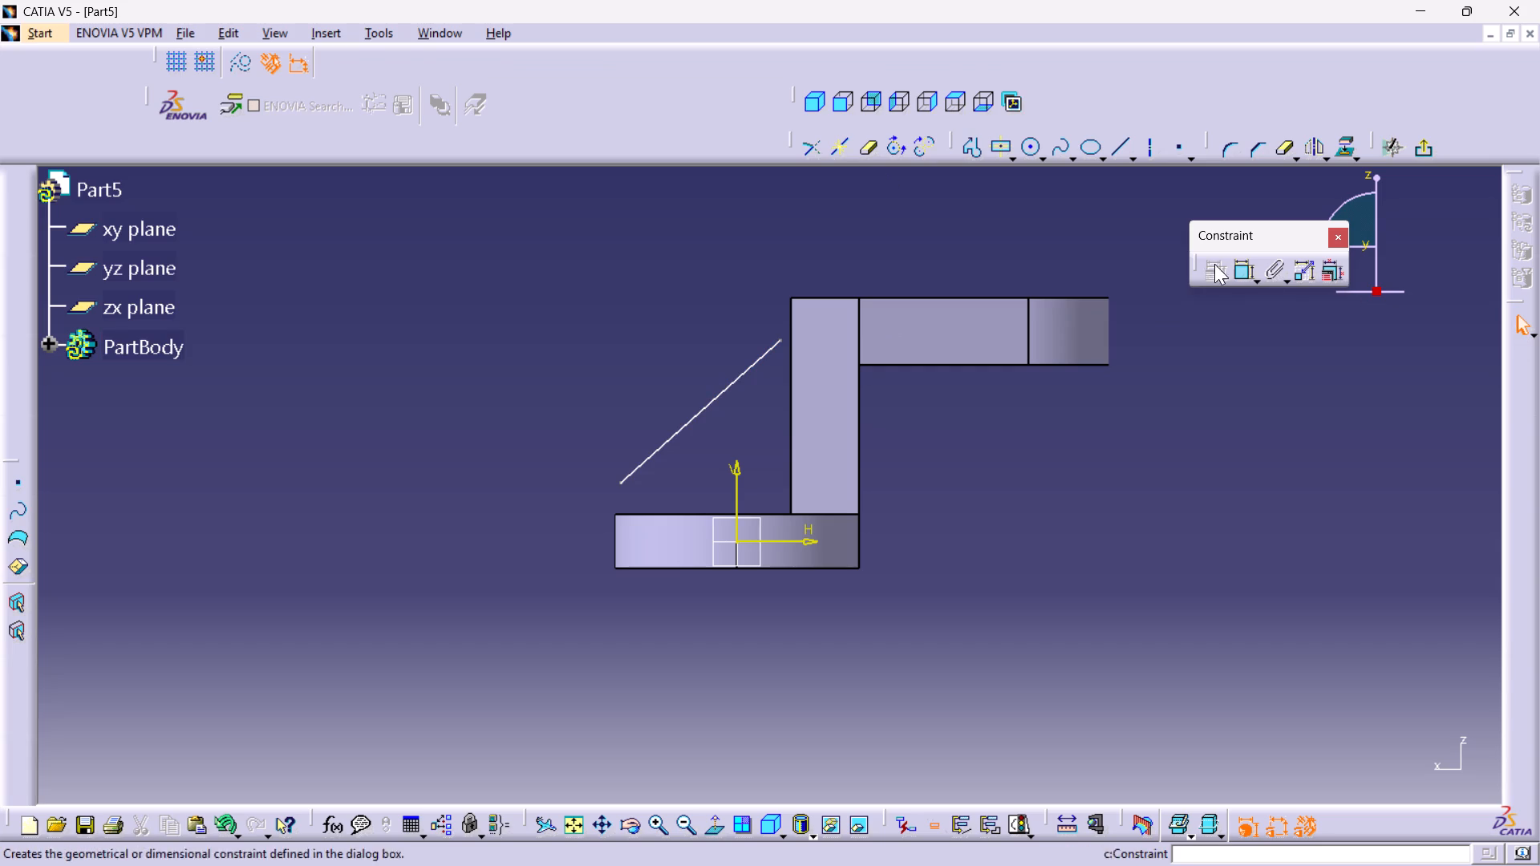
Make the line's ends coincident with the block's upper corner and the base plate's upper outer corner, and exit the sketch.
double_click(1248, 265)
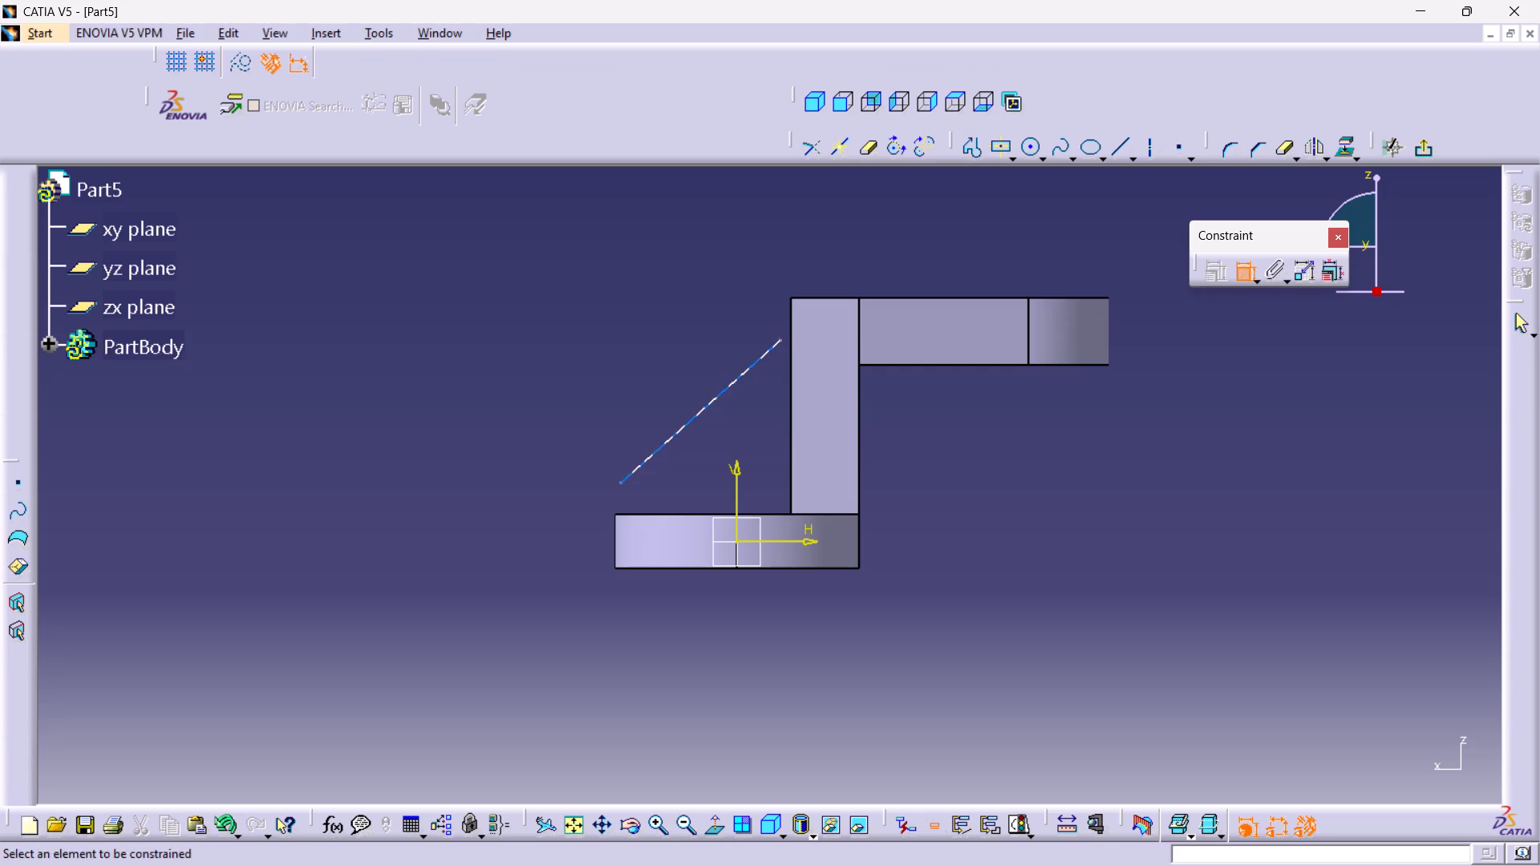
click(780, 341)
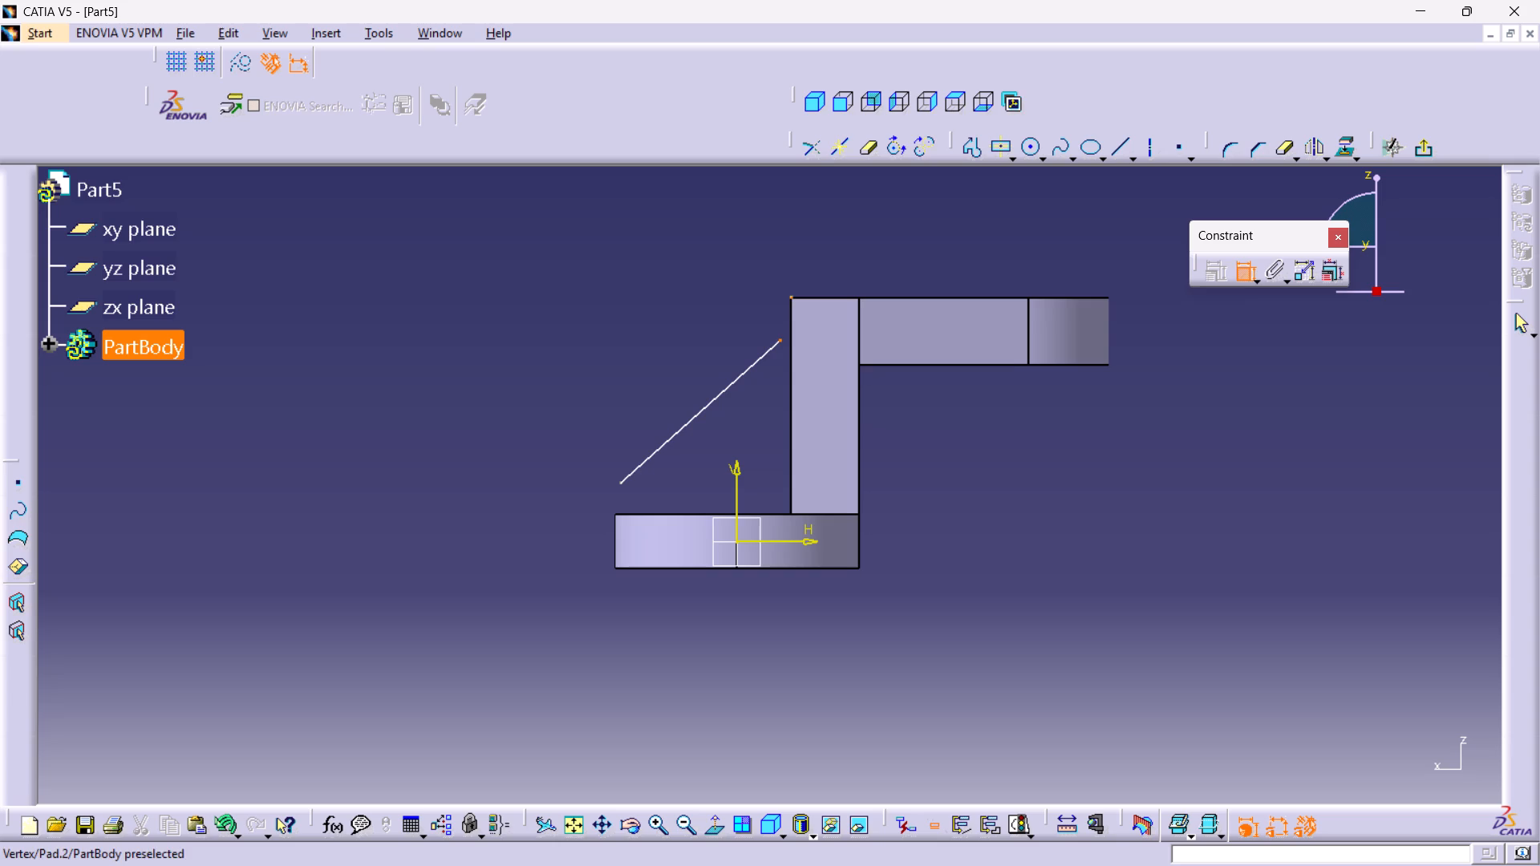
click(788, 297)
right_click(778, 241)
click(840, 384)
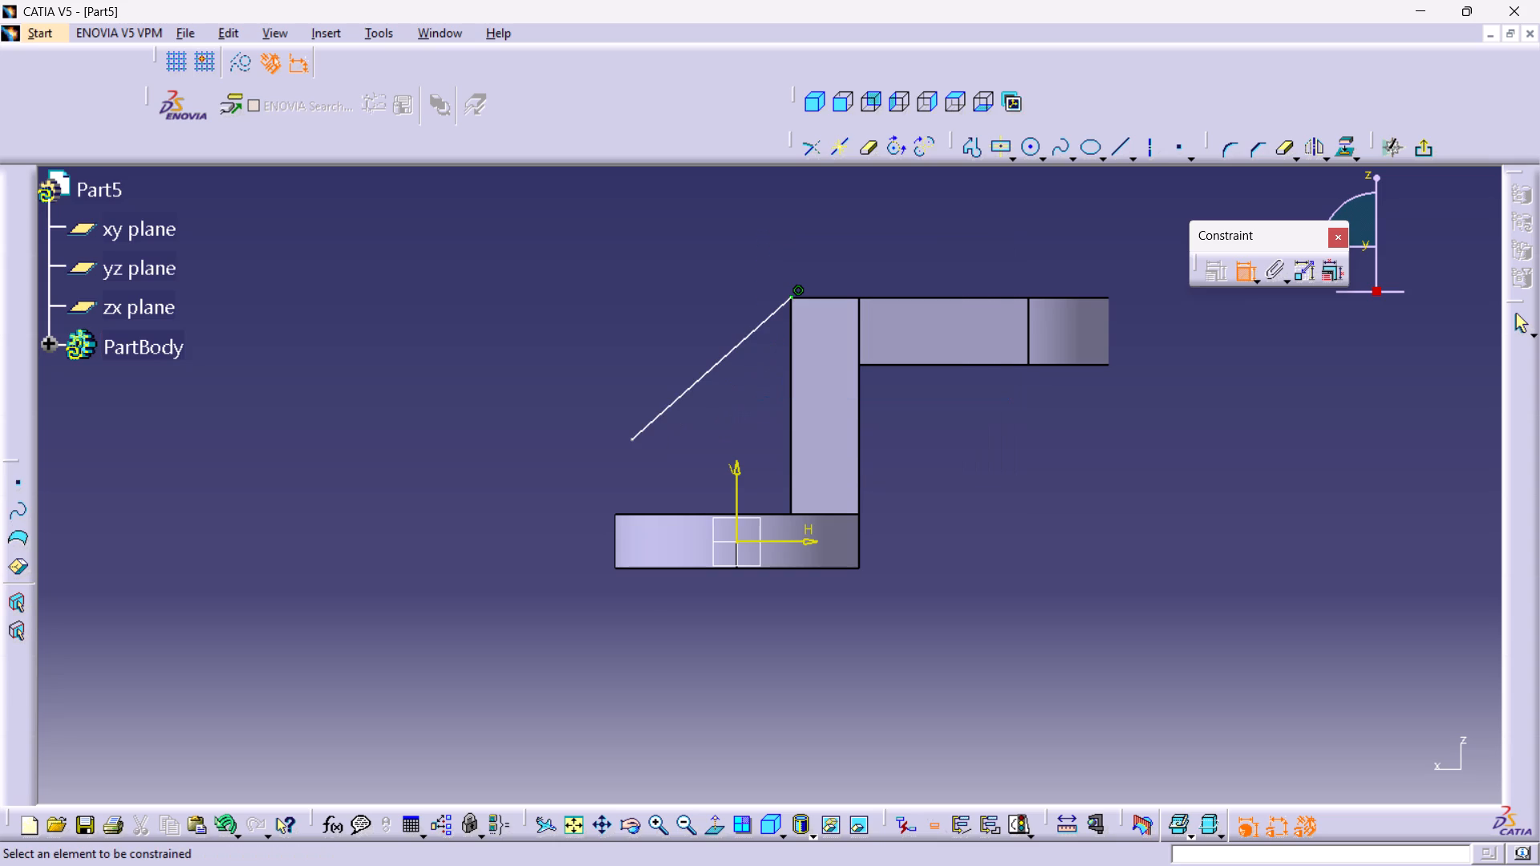
click(631, 436)
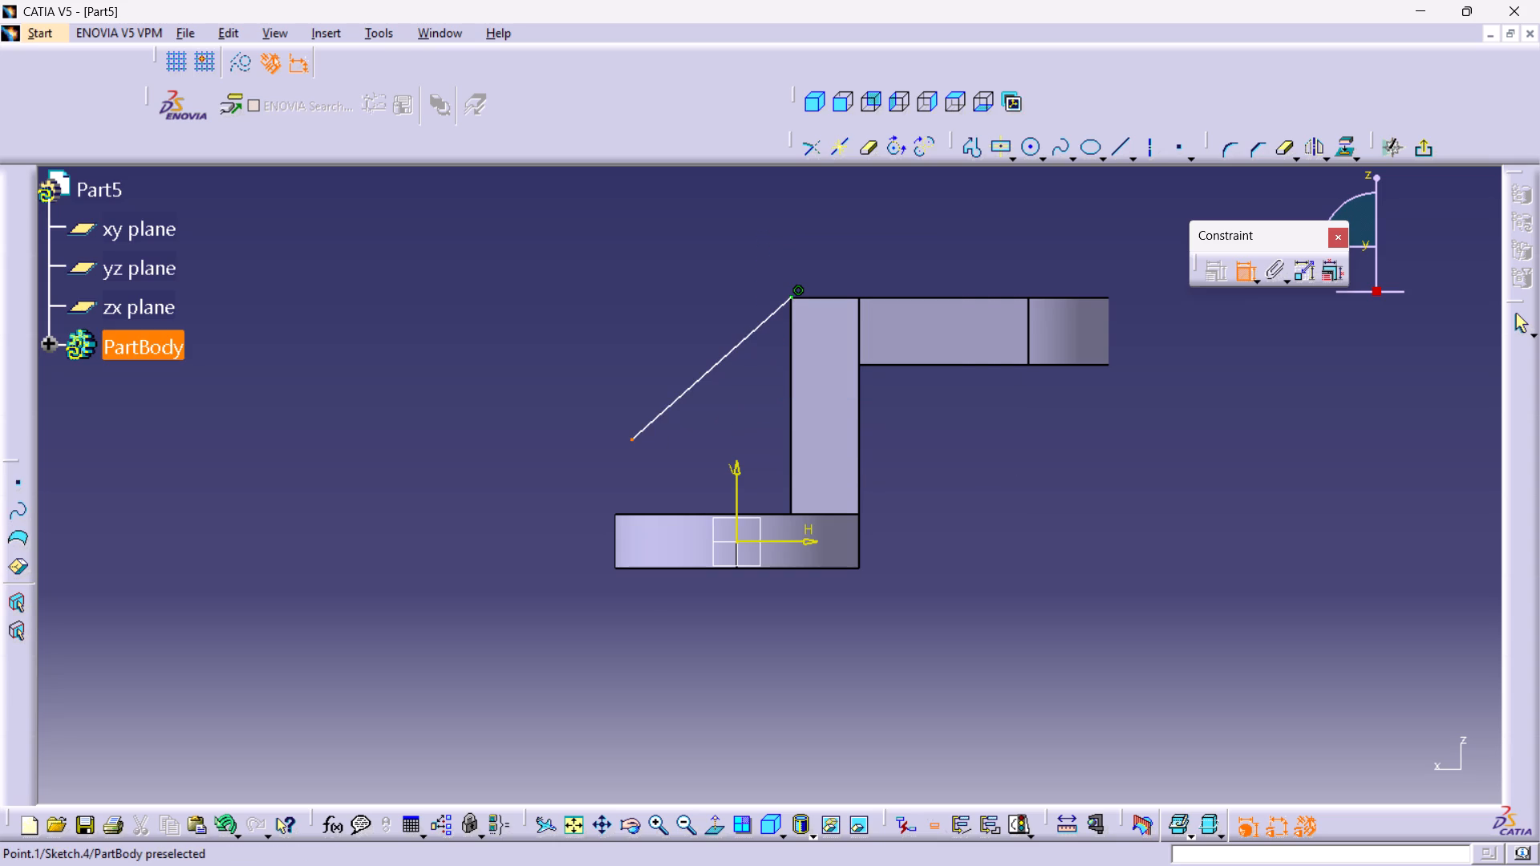
click(612, 513)
right_click(450, 533)
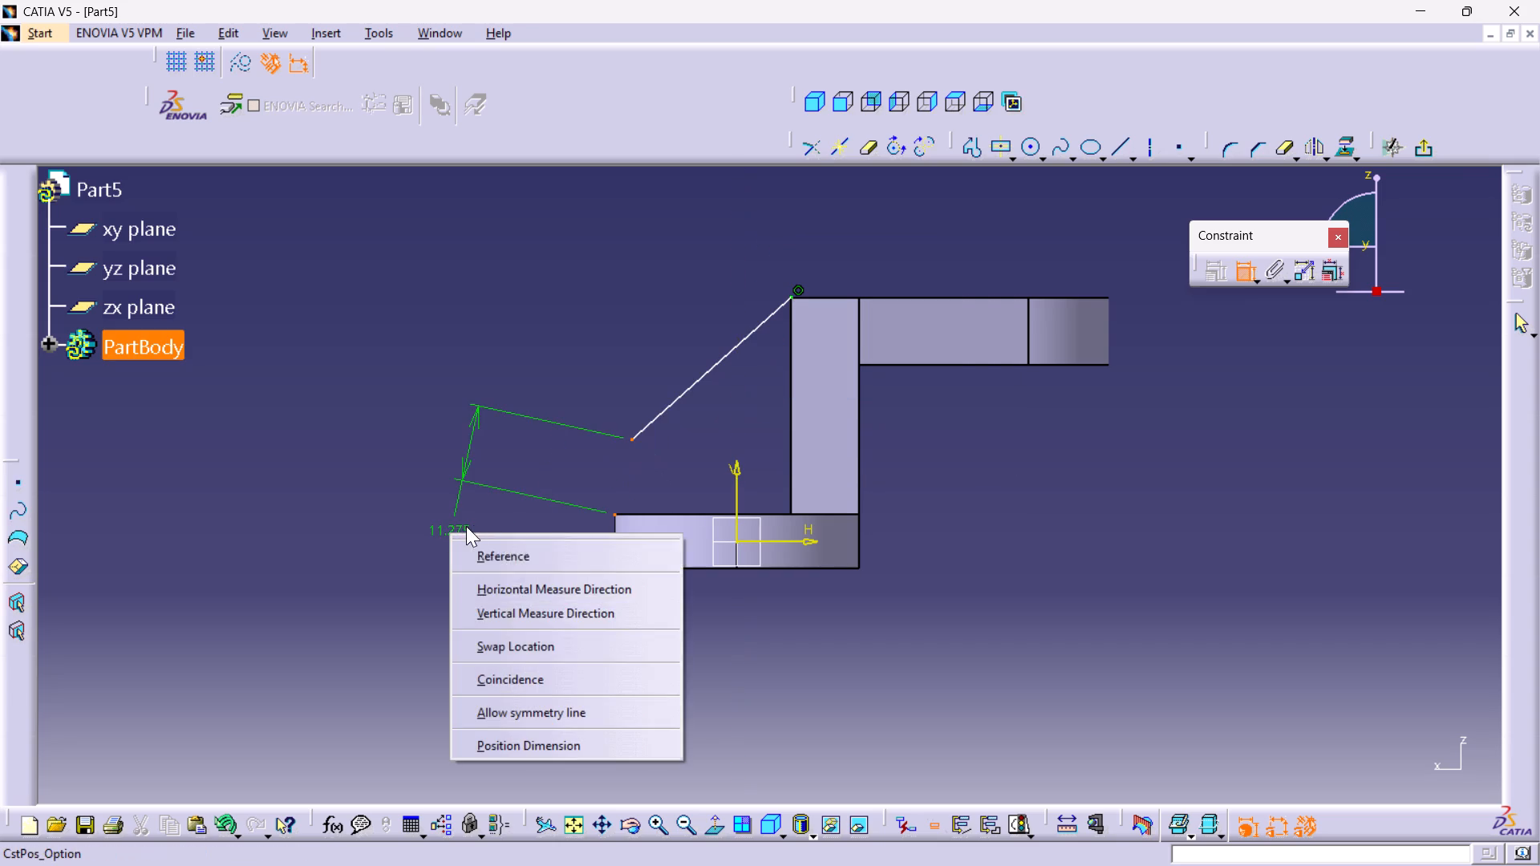
click(537, 675)
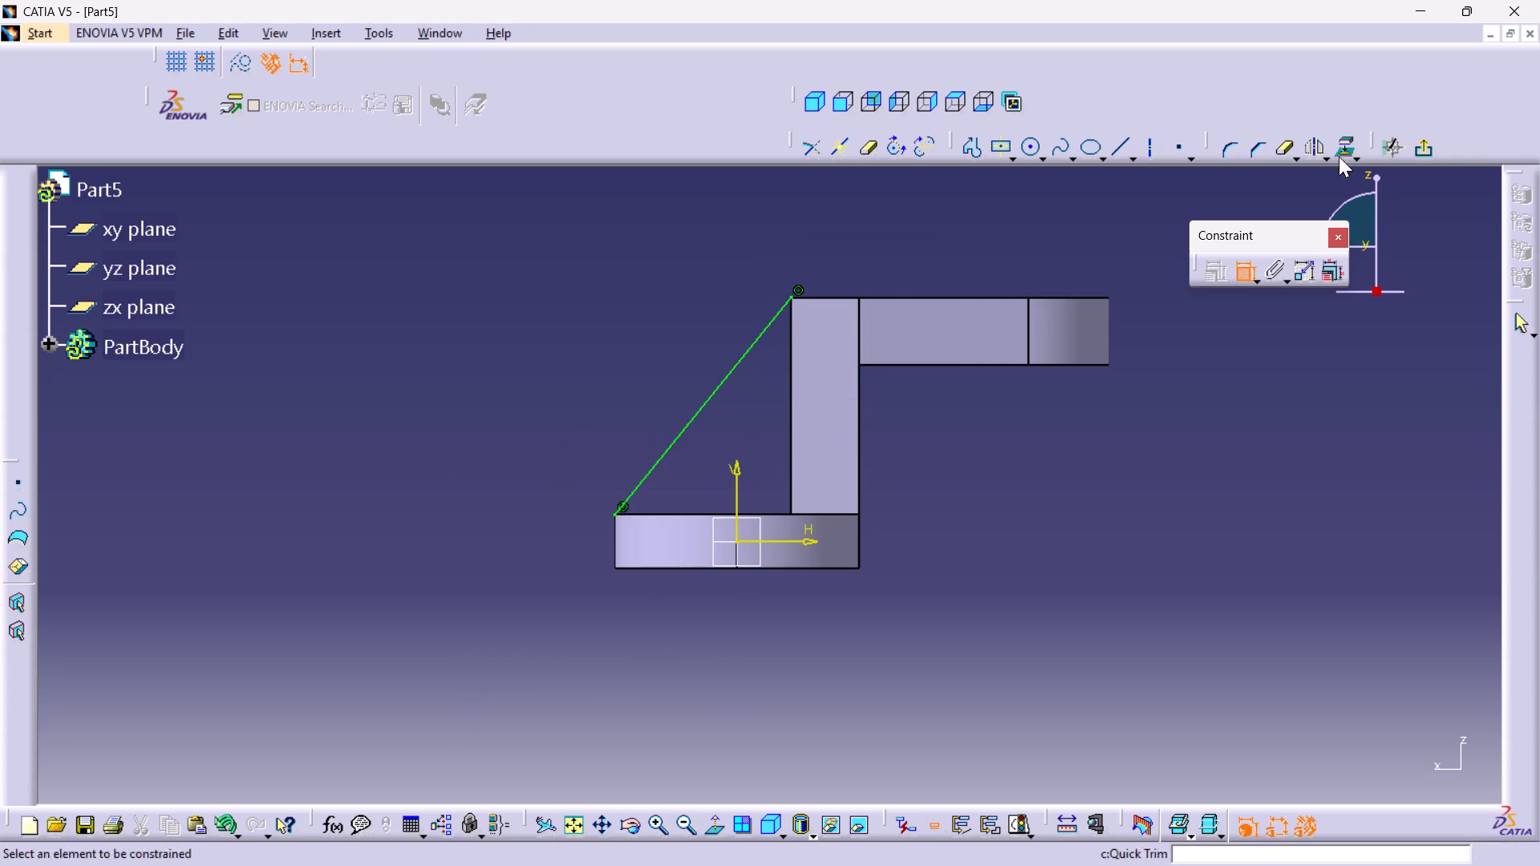
click(1433, 155)
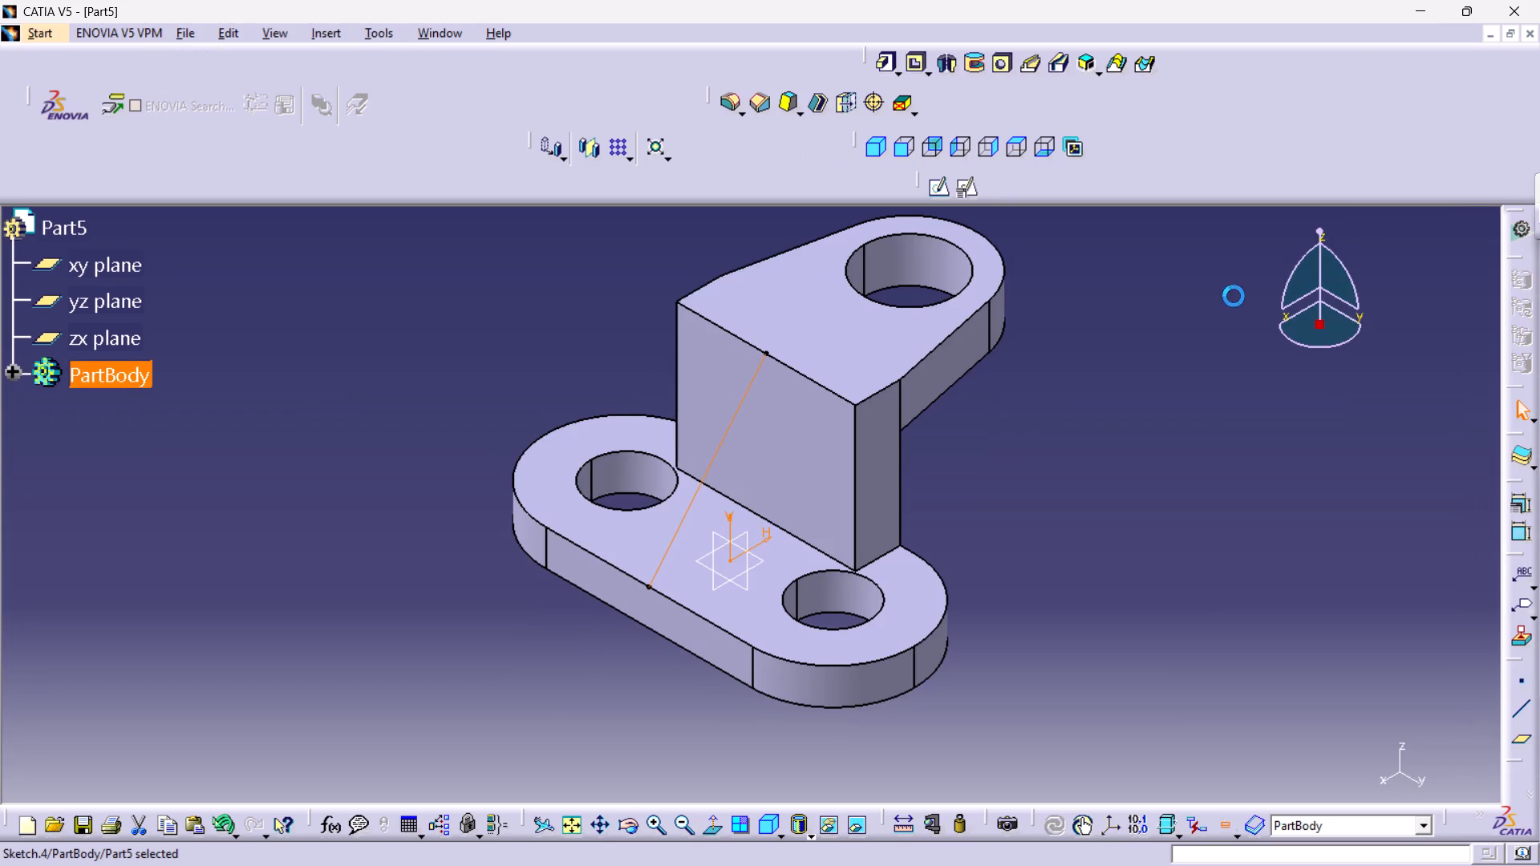
Create a 12 mm thick stiffener from the inclined line sketch, using From Side mode with neutral fiber.
click(1100, 67)
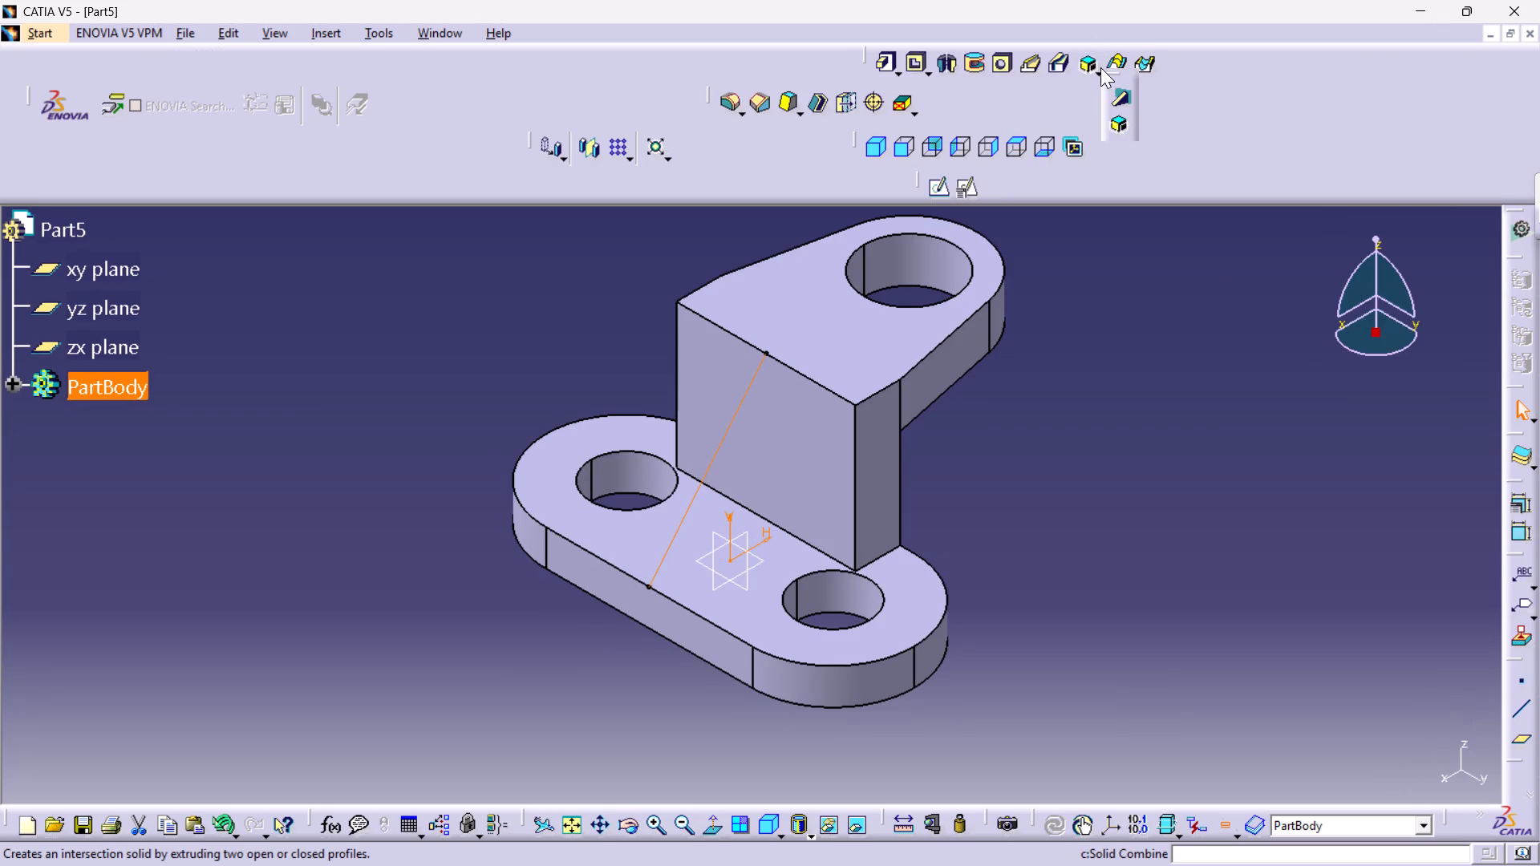
click(1125, 101)
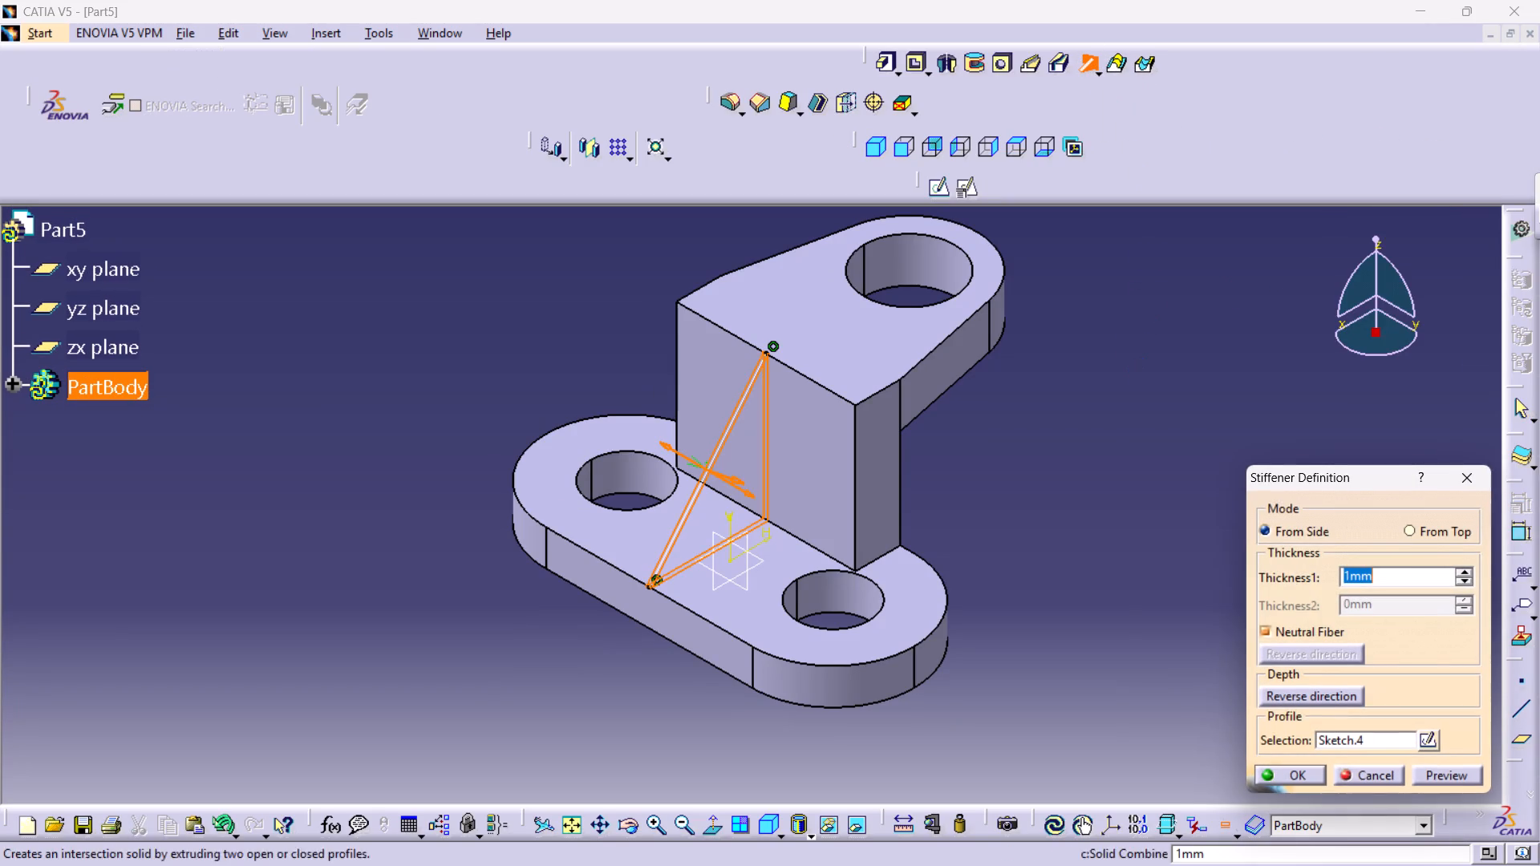
double_click(1388, 579)
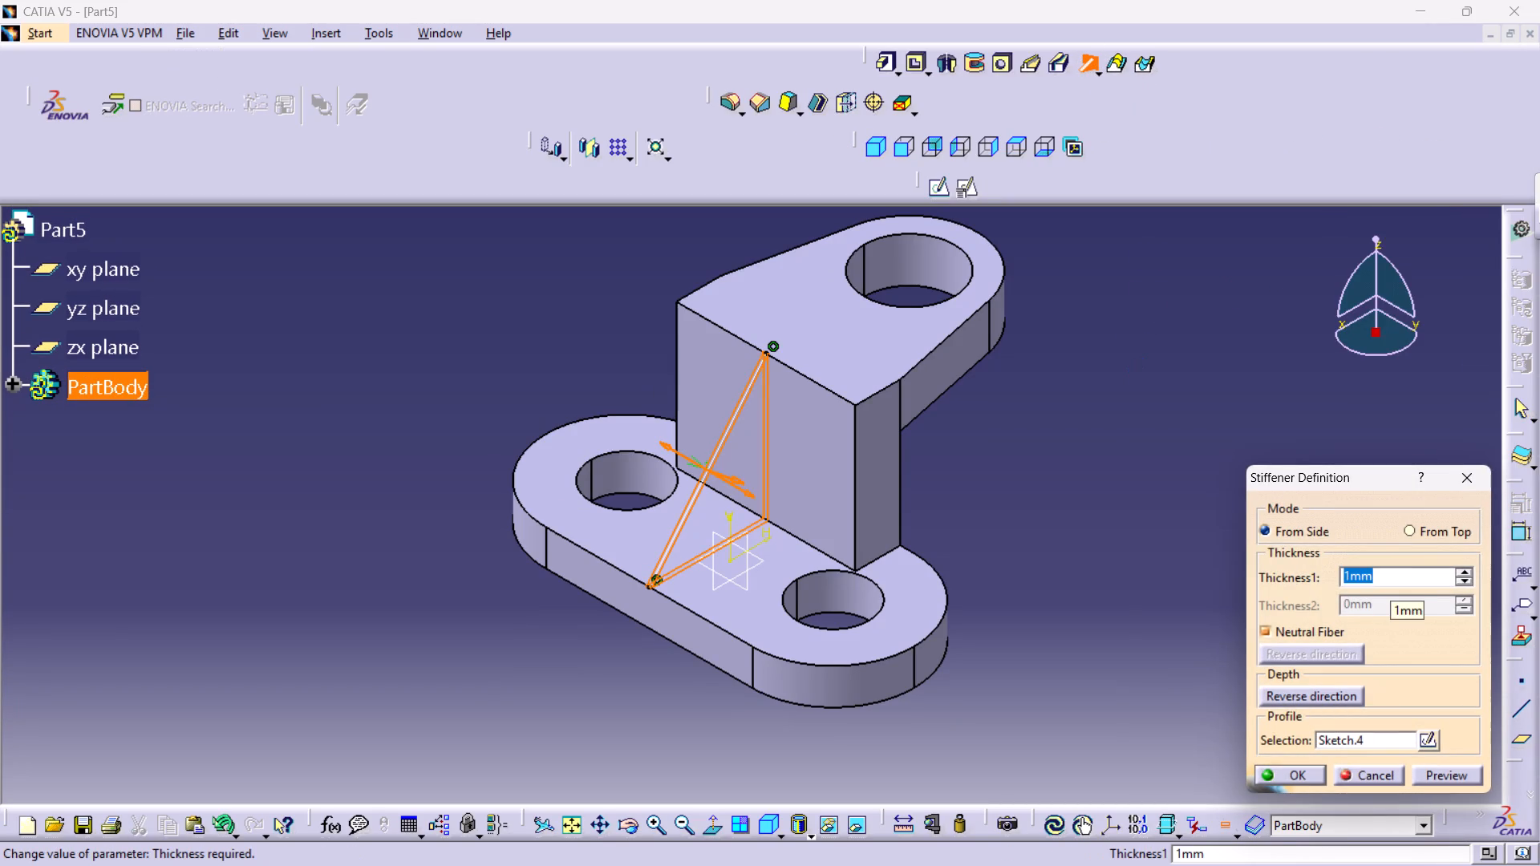
text(12)
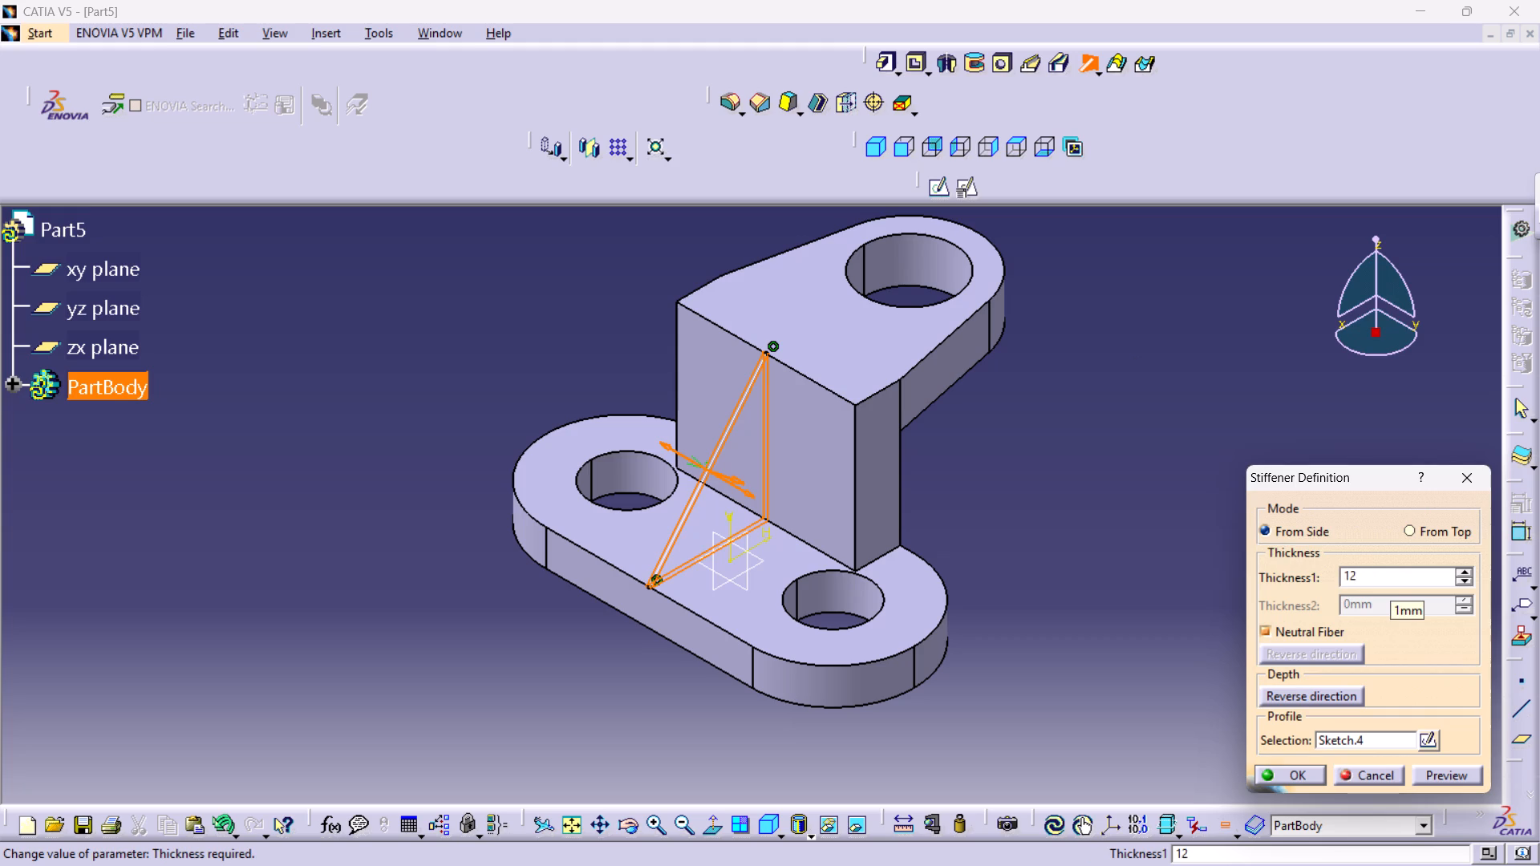
key(Return)
click(1164, 527)
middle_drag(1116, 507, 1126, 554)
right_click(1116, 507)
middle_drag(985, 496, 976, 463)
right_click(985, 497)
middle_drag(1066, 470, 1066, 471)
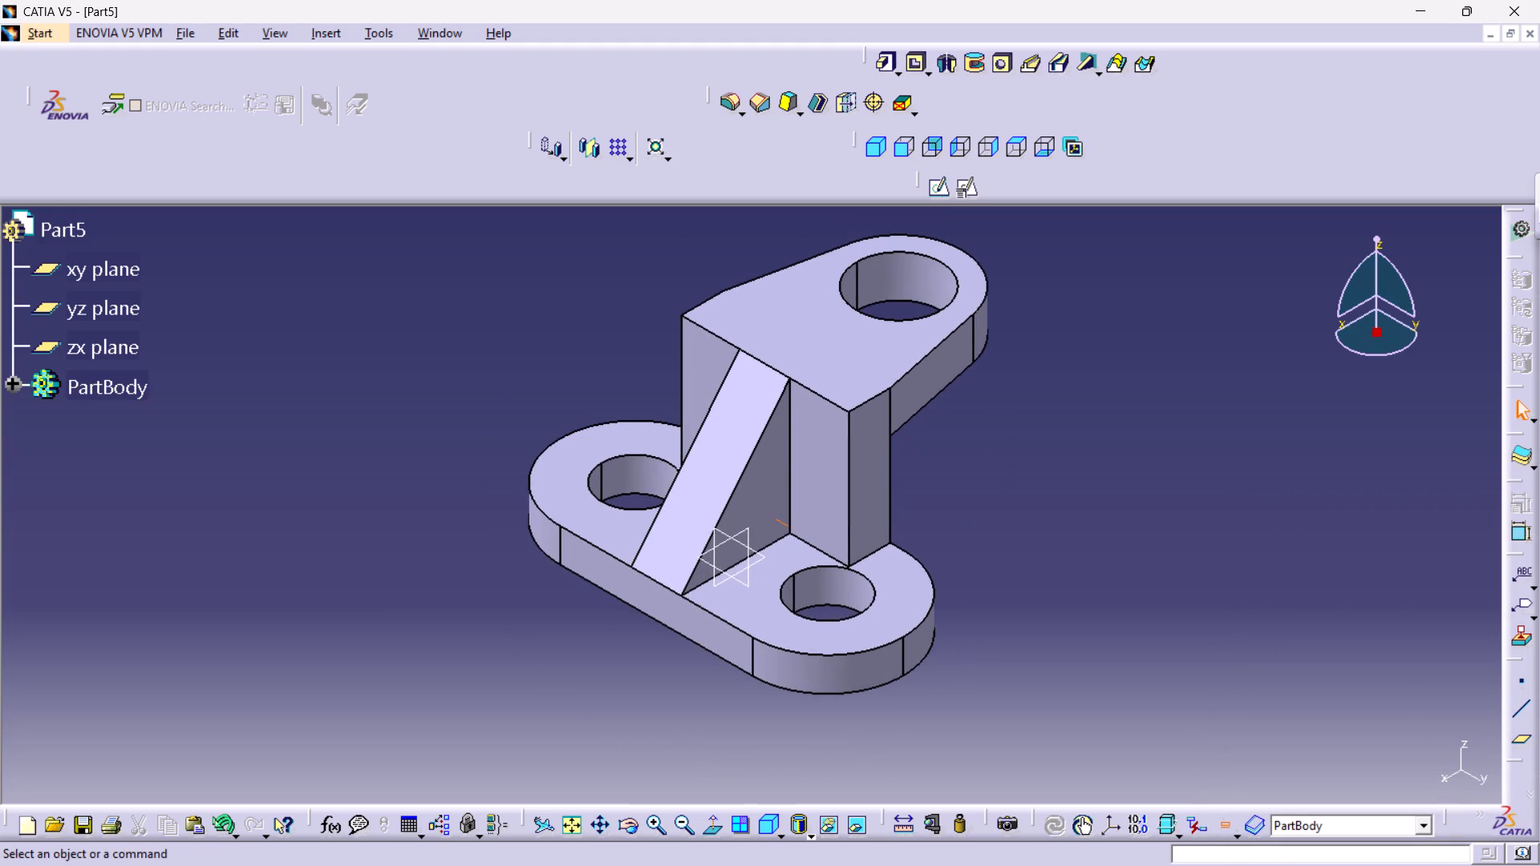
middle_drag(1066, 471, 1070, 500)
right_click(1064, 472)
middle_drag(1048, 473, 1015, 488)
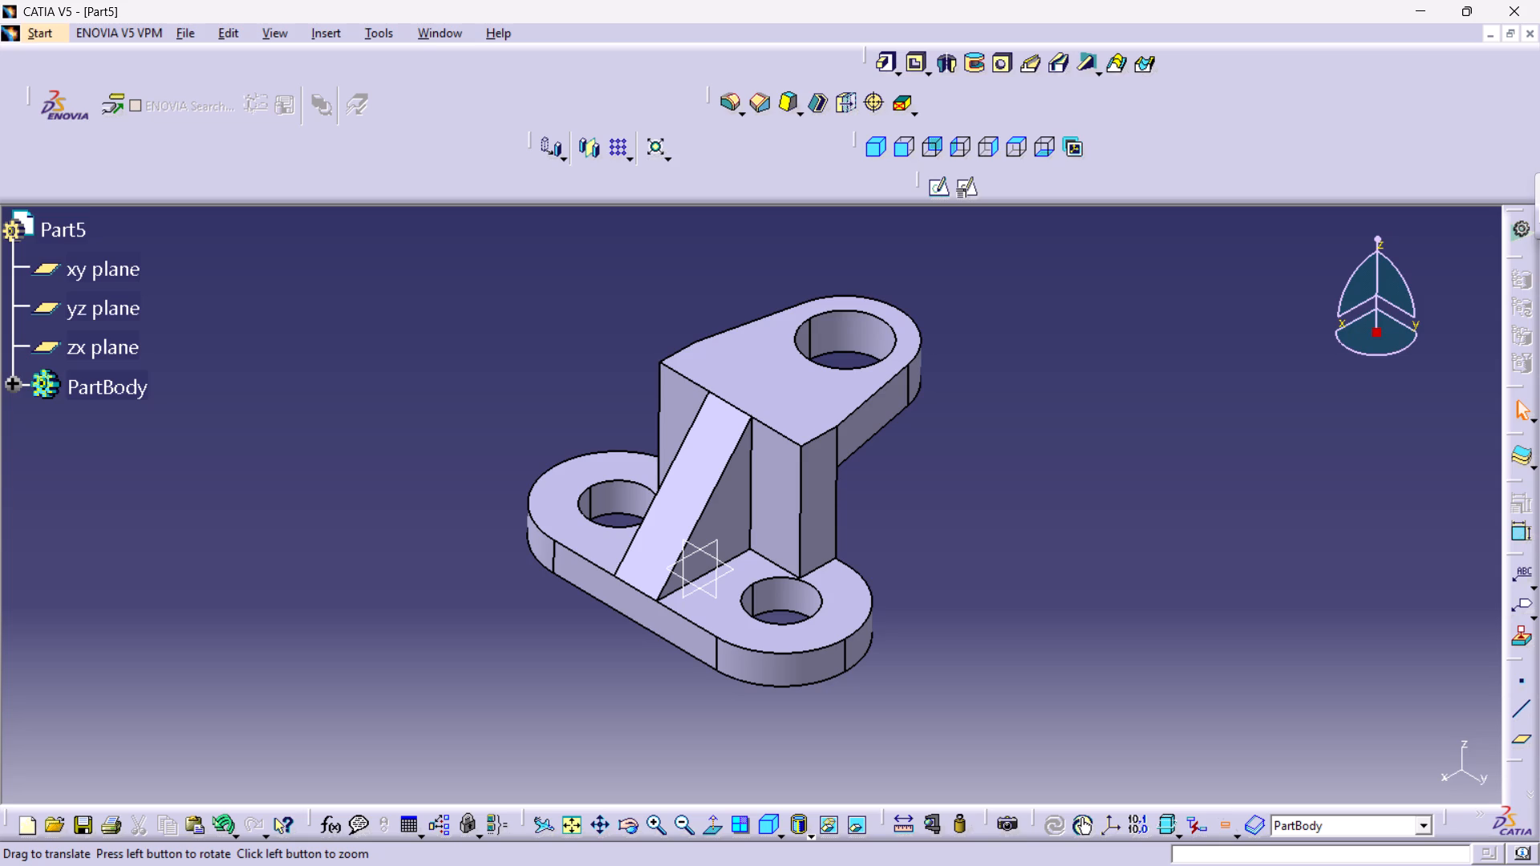
Save the part as v17 in the CATIA folder as a CATPart.
key(ctrl+s)
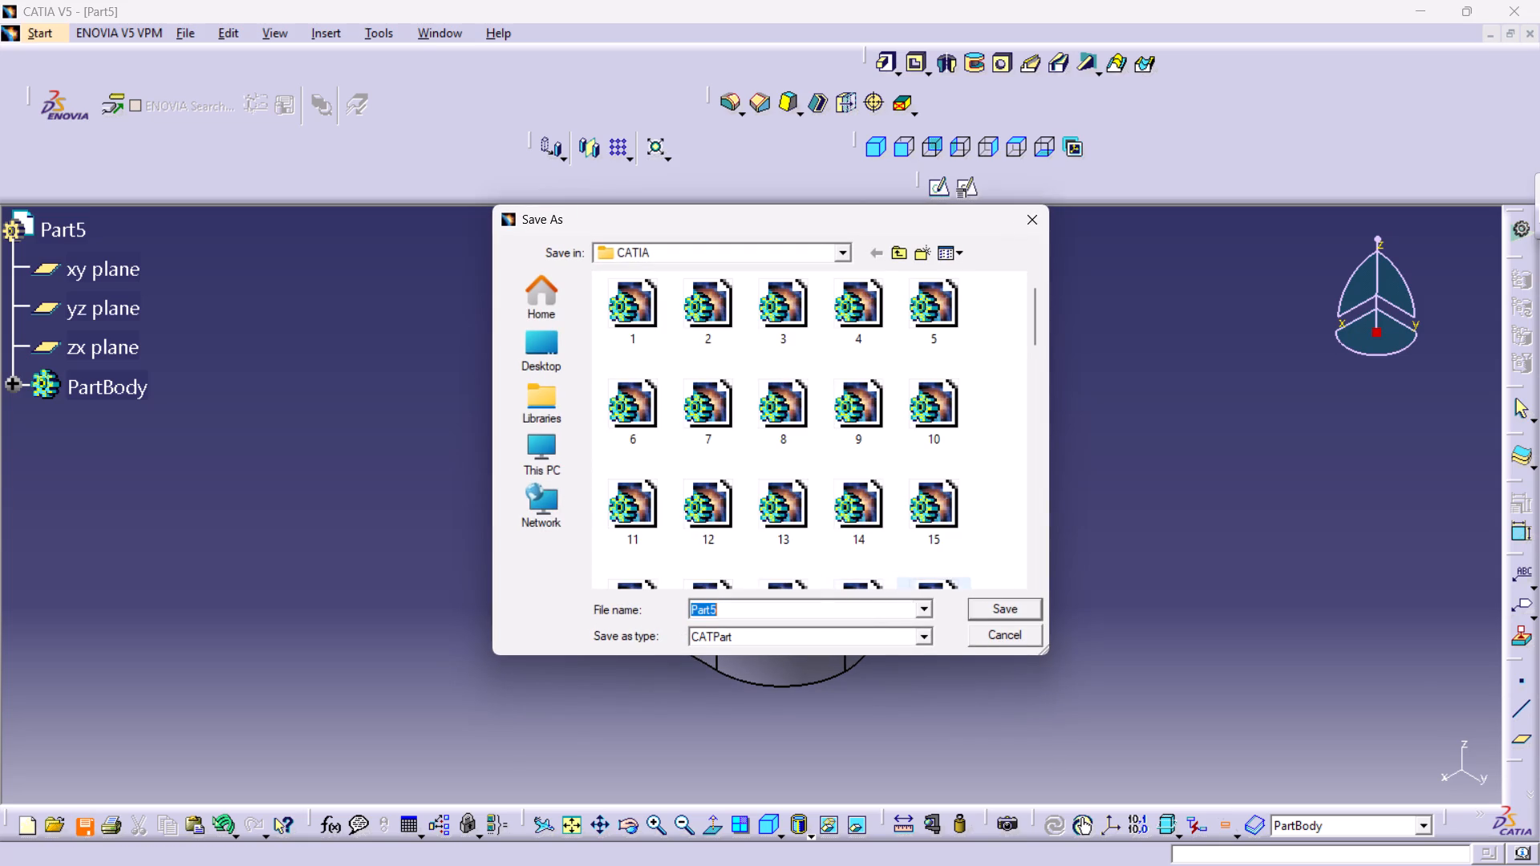
key(v)
key(1)
key(7)
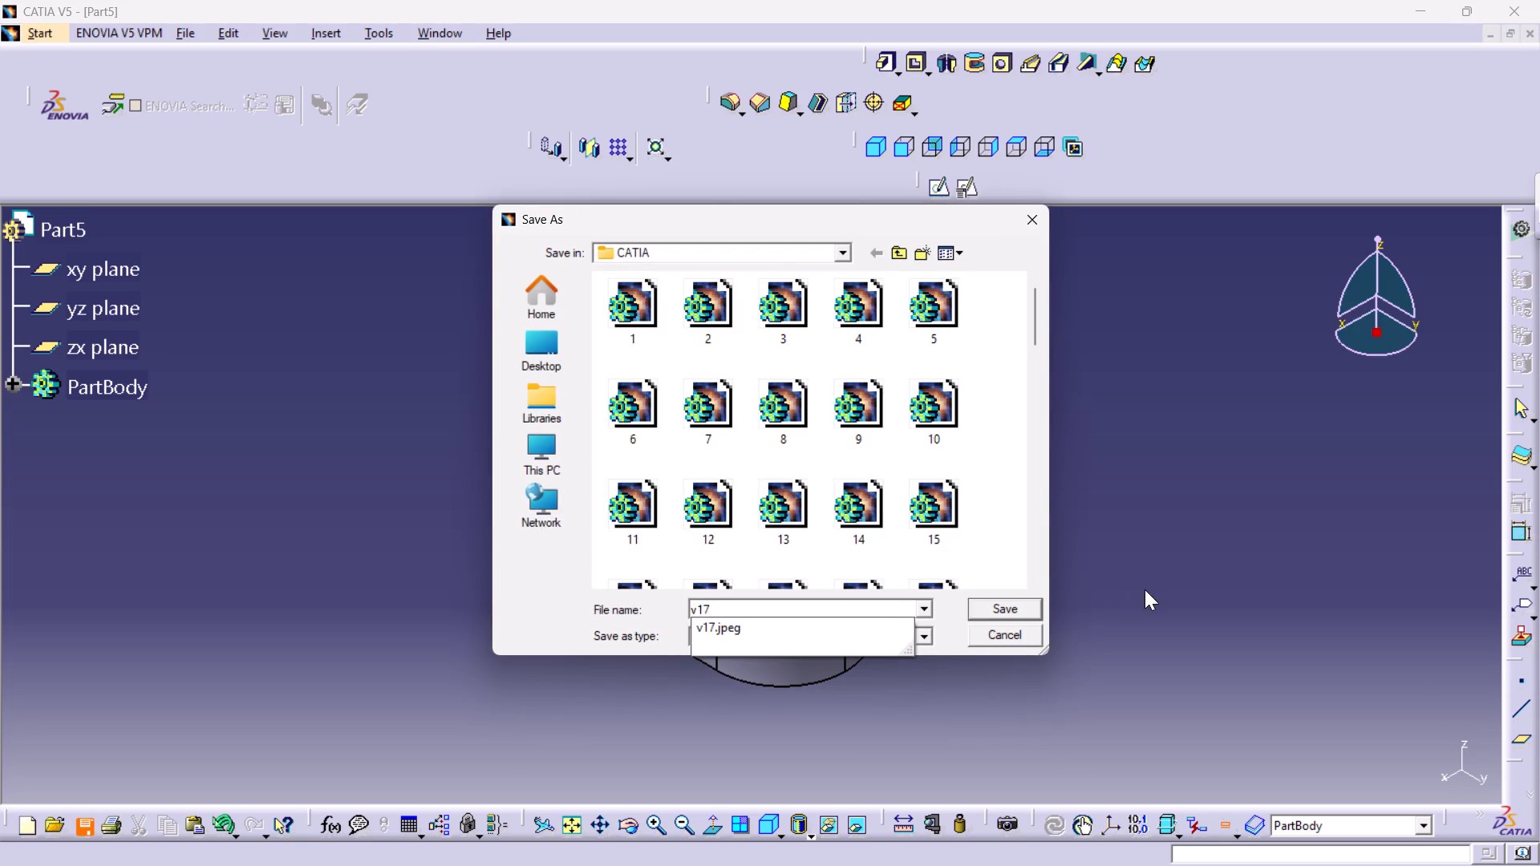
click(1024, 606)
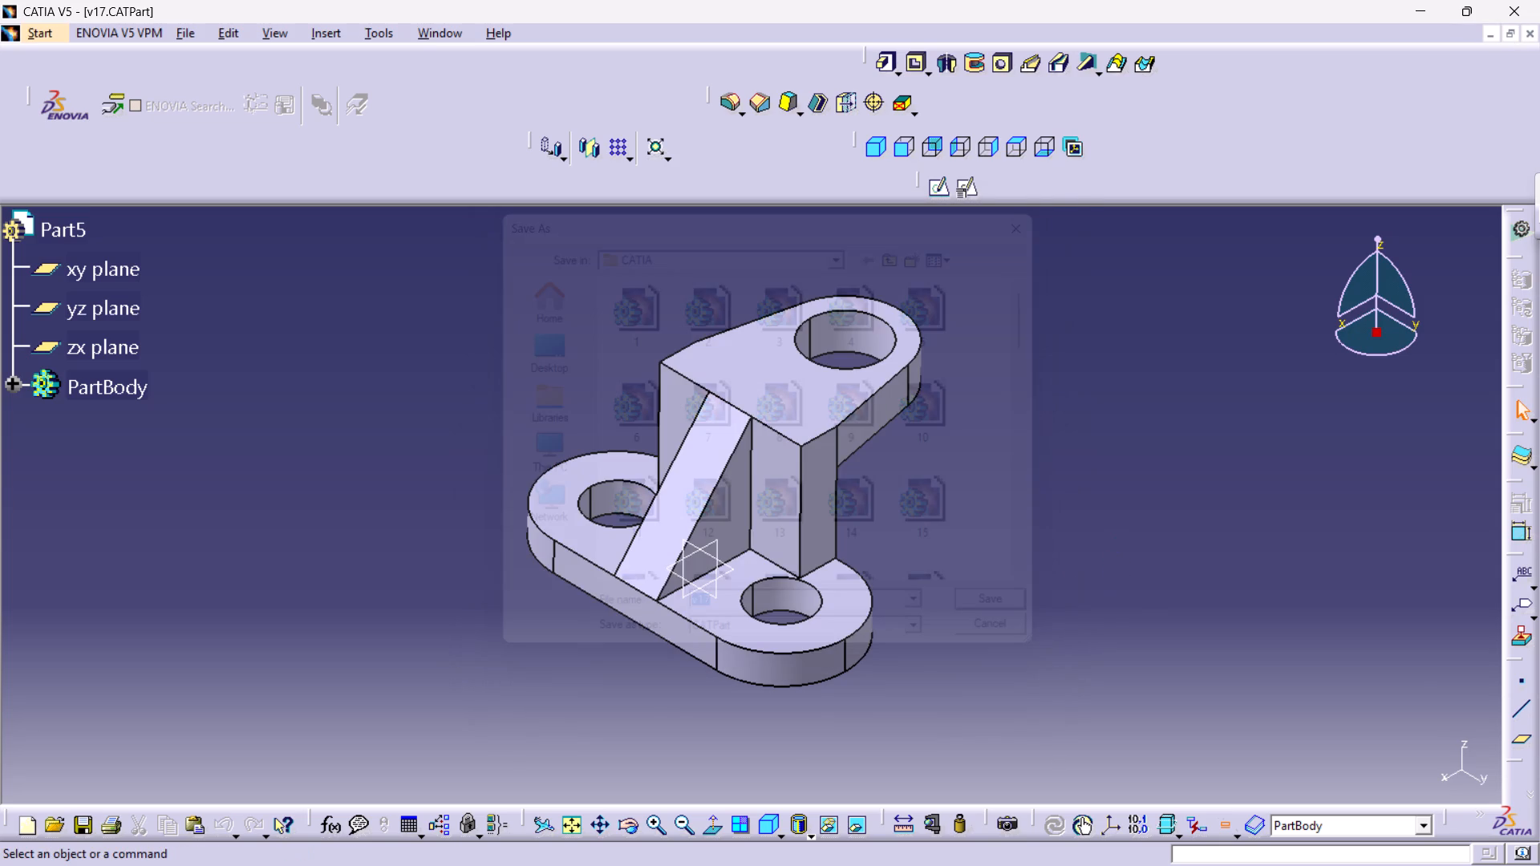
Save the v17 part again.
middle_drag(988, 489, 991, 498)
right_click(988, 489)
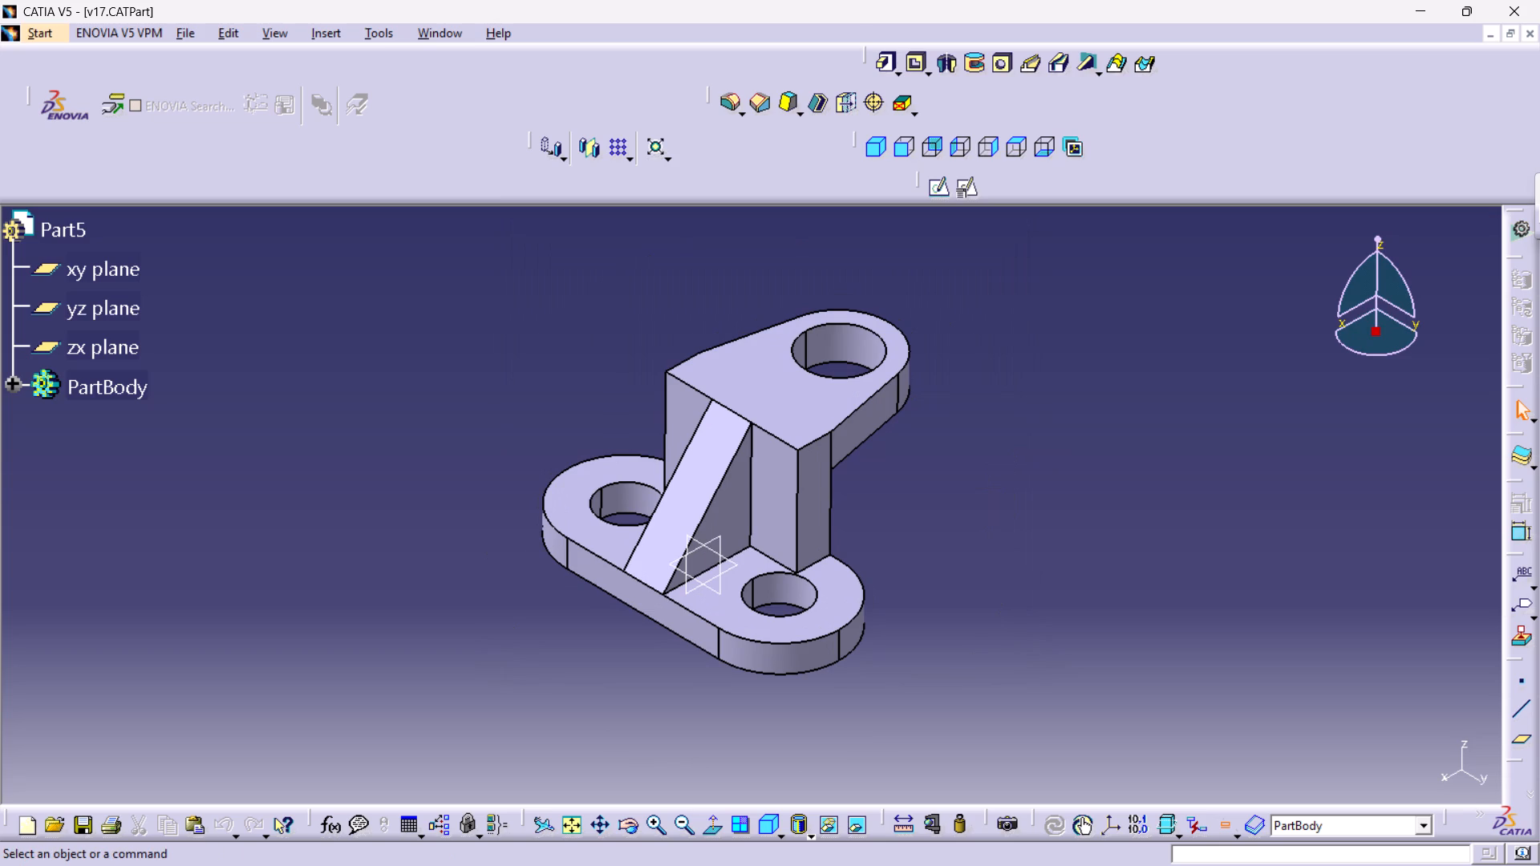
key(ctrl+s)
key(ctrl+s)
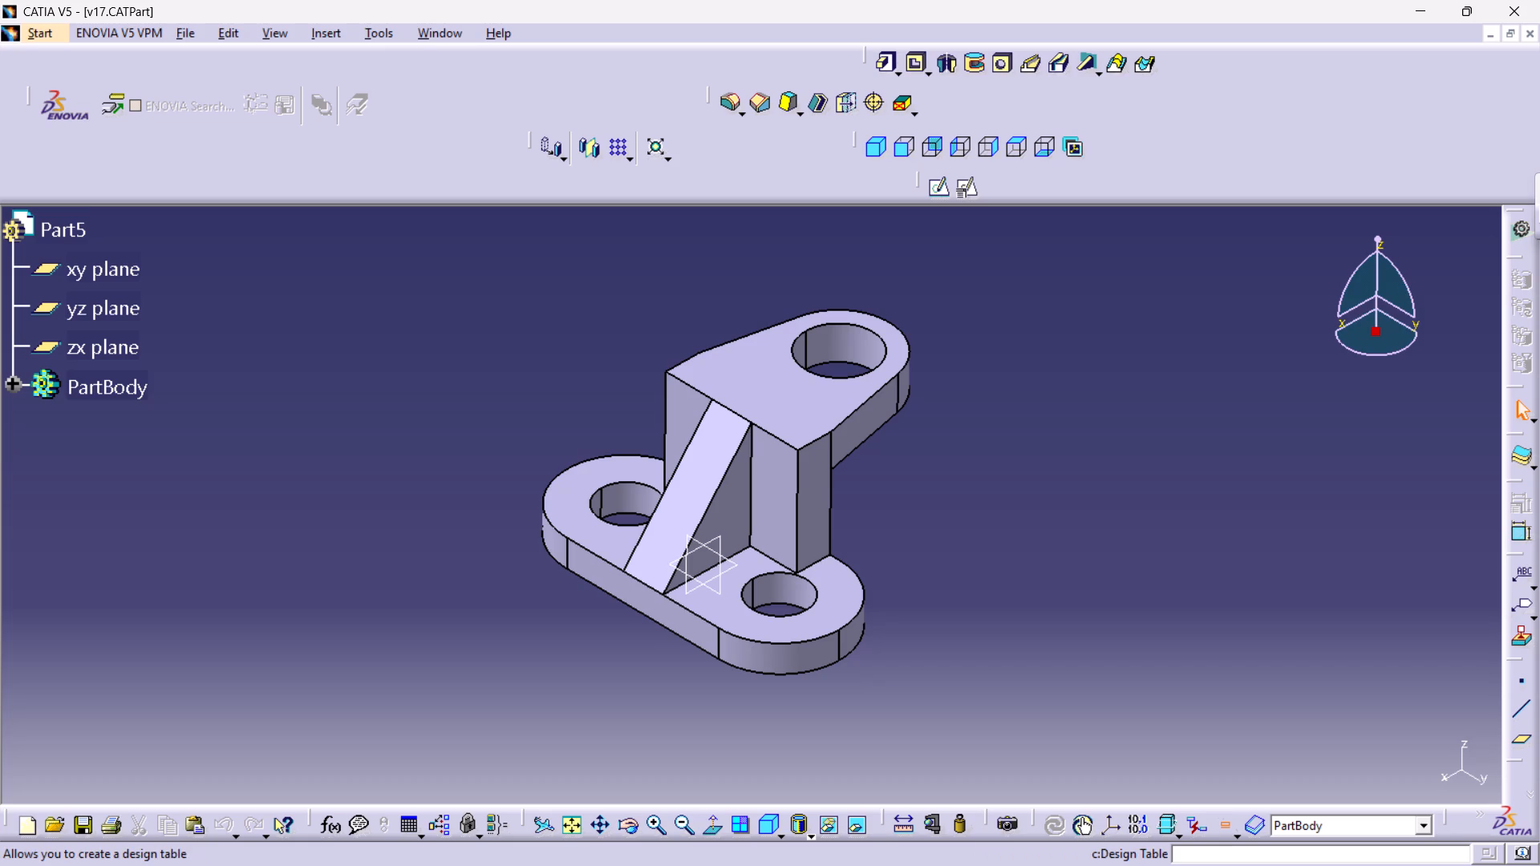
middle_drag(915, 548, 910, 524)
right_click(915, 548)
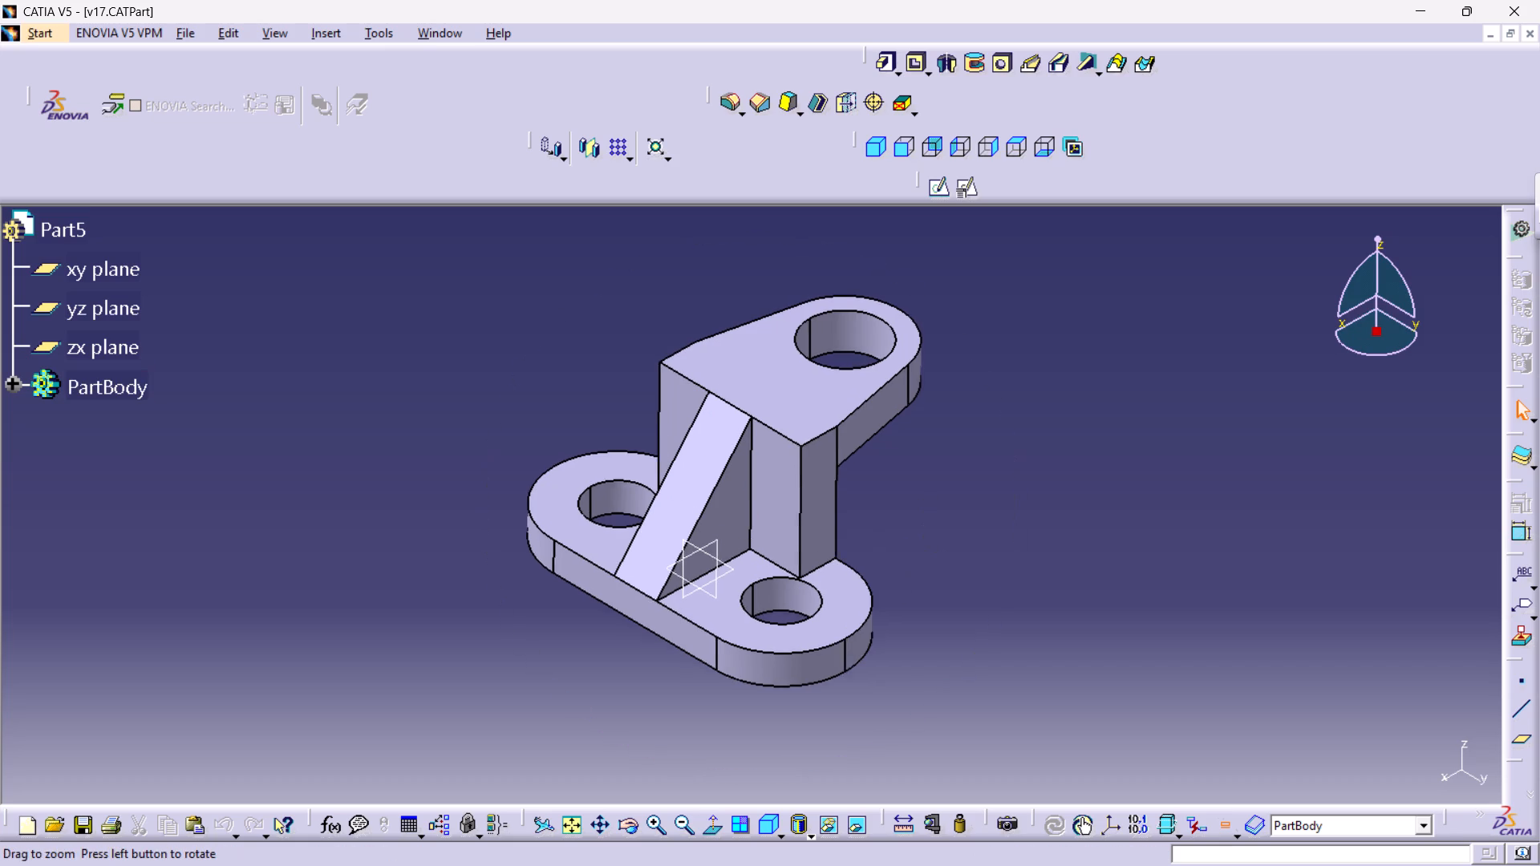
Review the dimensions in the base plate sketch (Sketch.1) and the upright block sketch (Sketch.2).
middle_drag(910, 524, 905, 499)
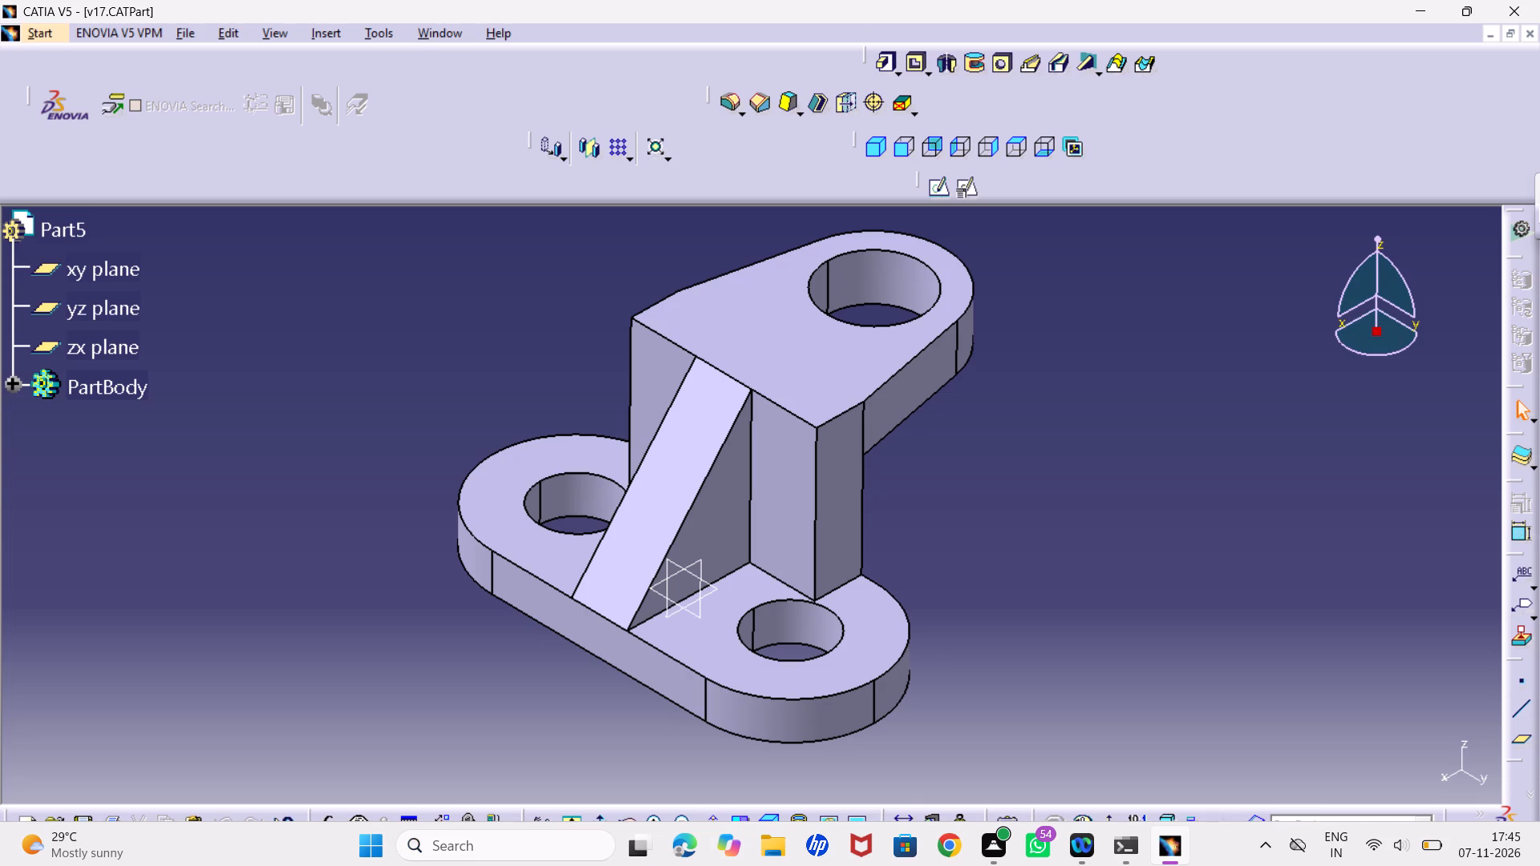
click(10, 383)
double_click(172, 411)
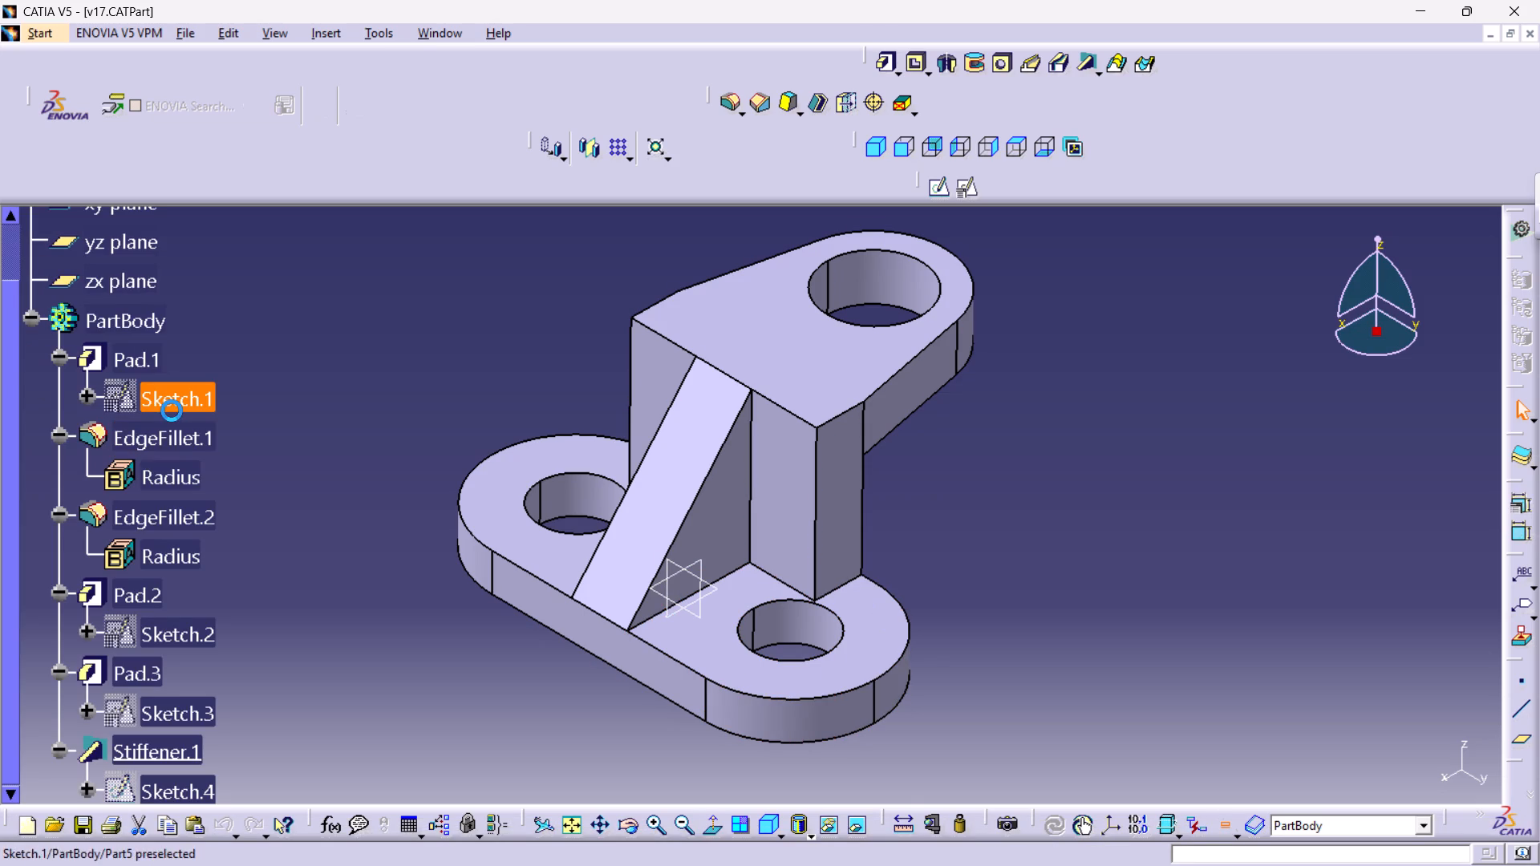
middle_drag(914, 565, 910, 549)
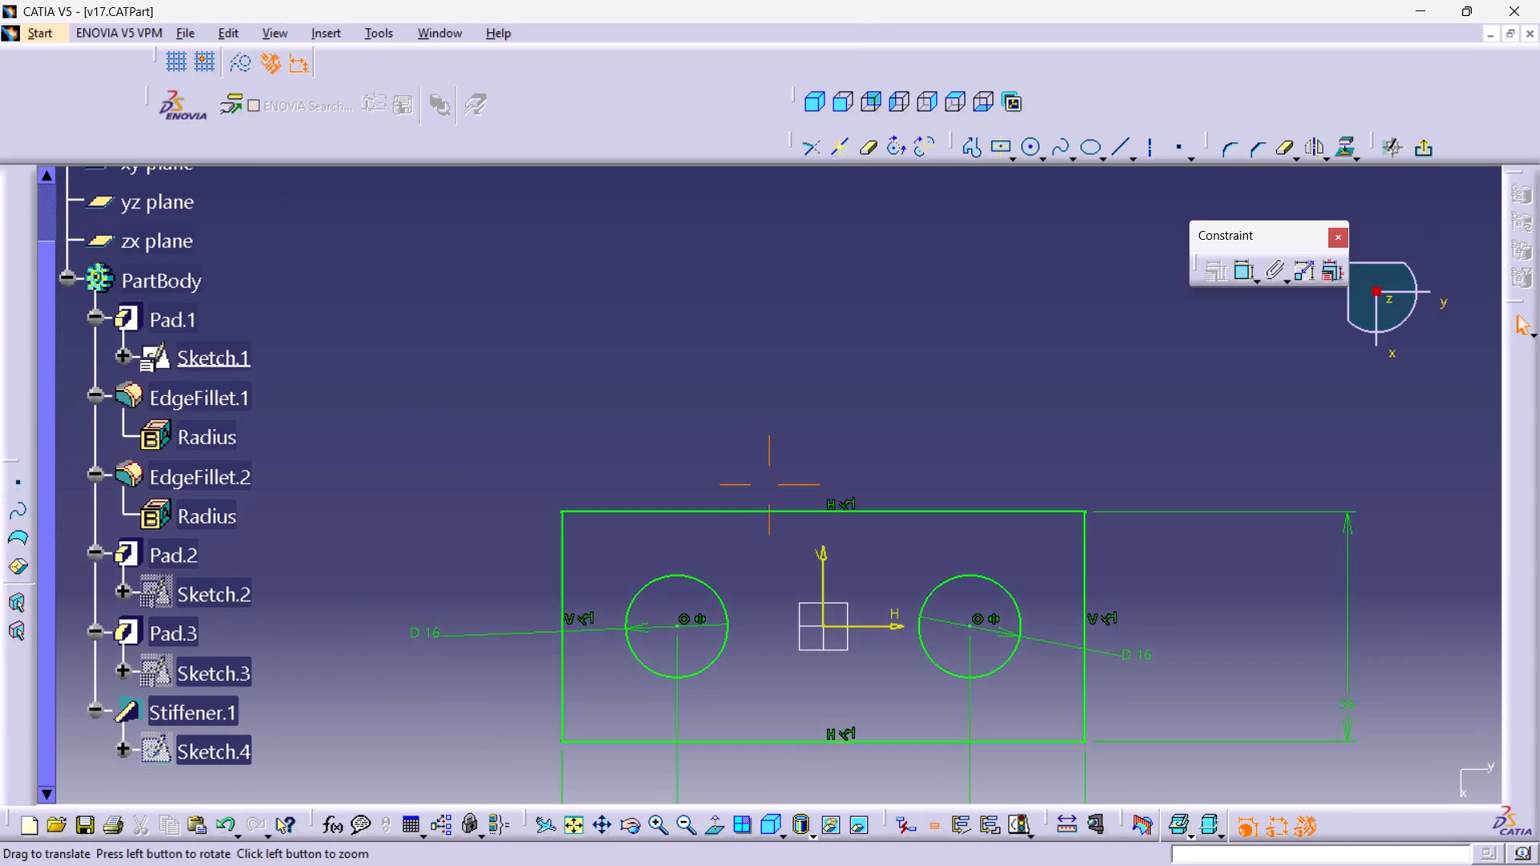
middle_drag(910, 549, 841, 391)
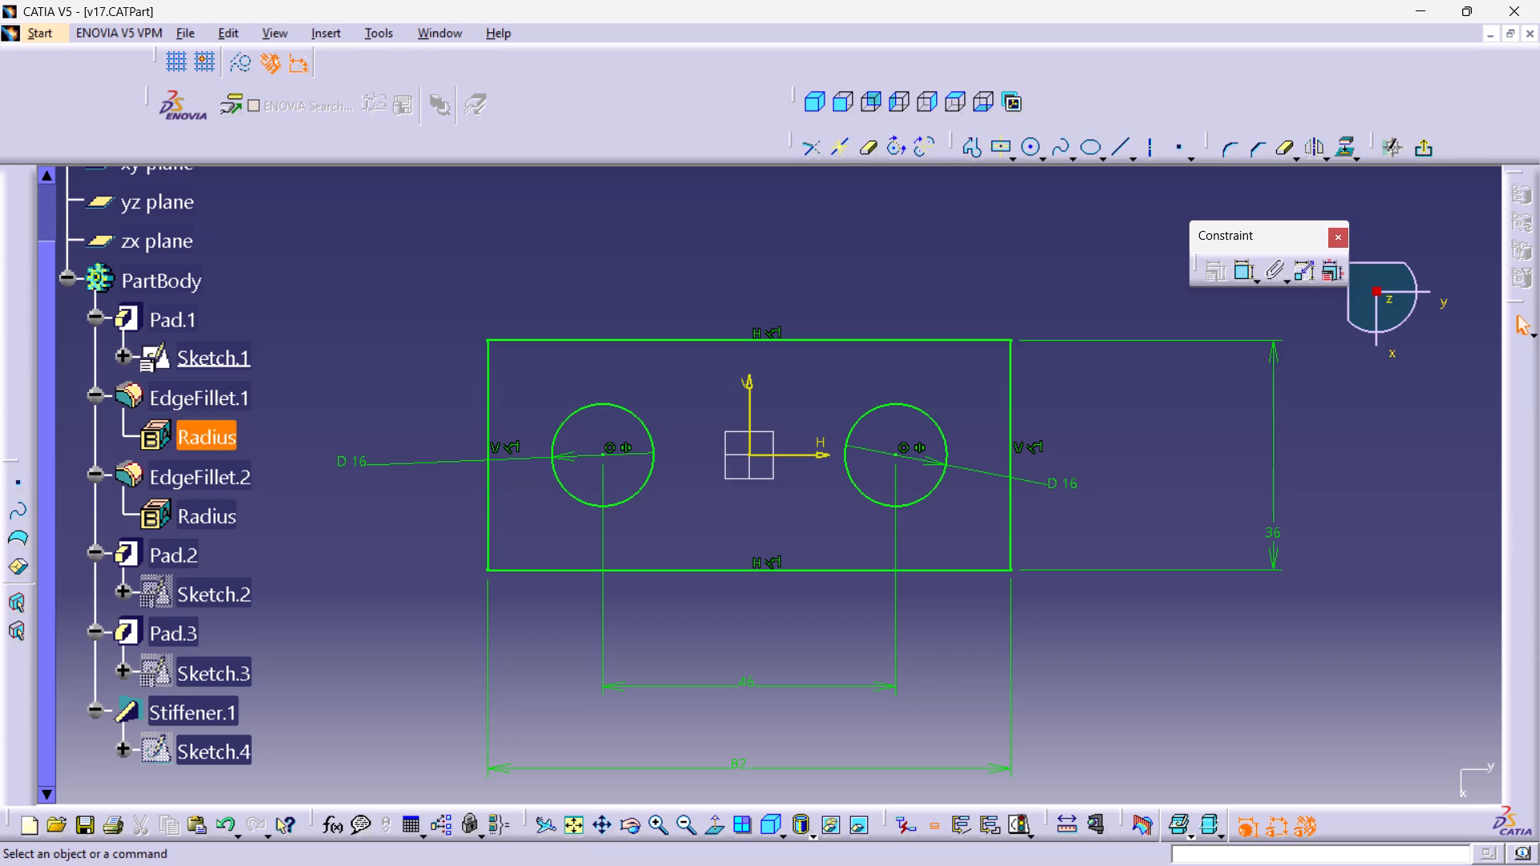
double_click(214, 597)
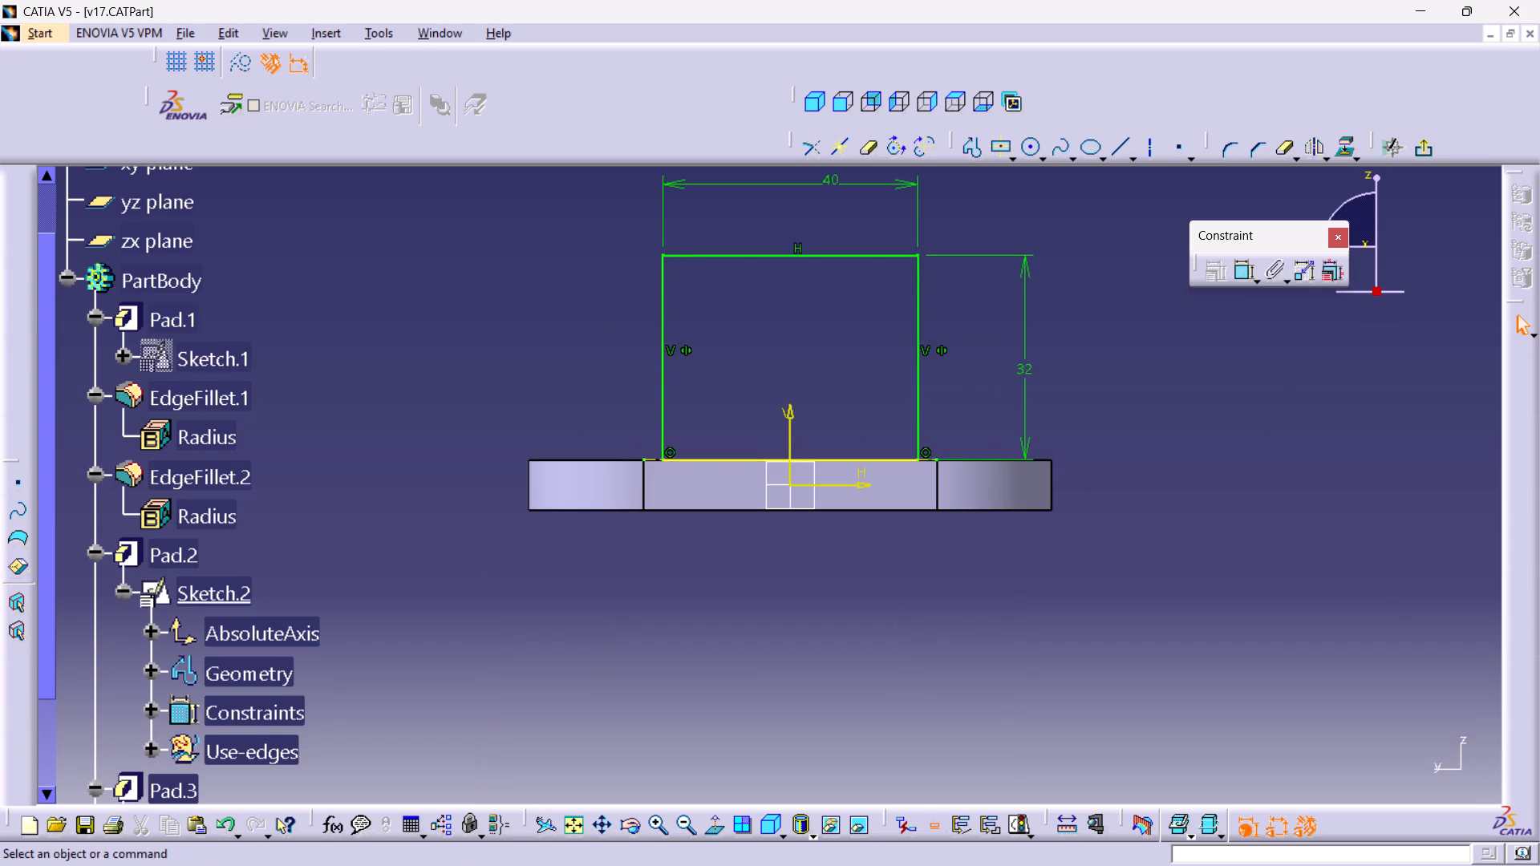
Review the pad definitions of the holed lug (Pad.3) and the upright block (Pad.2) in isometric view, and close them without changes.
double_click(180, 559)
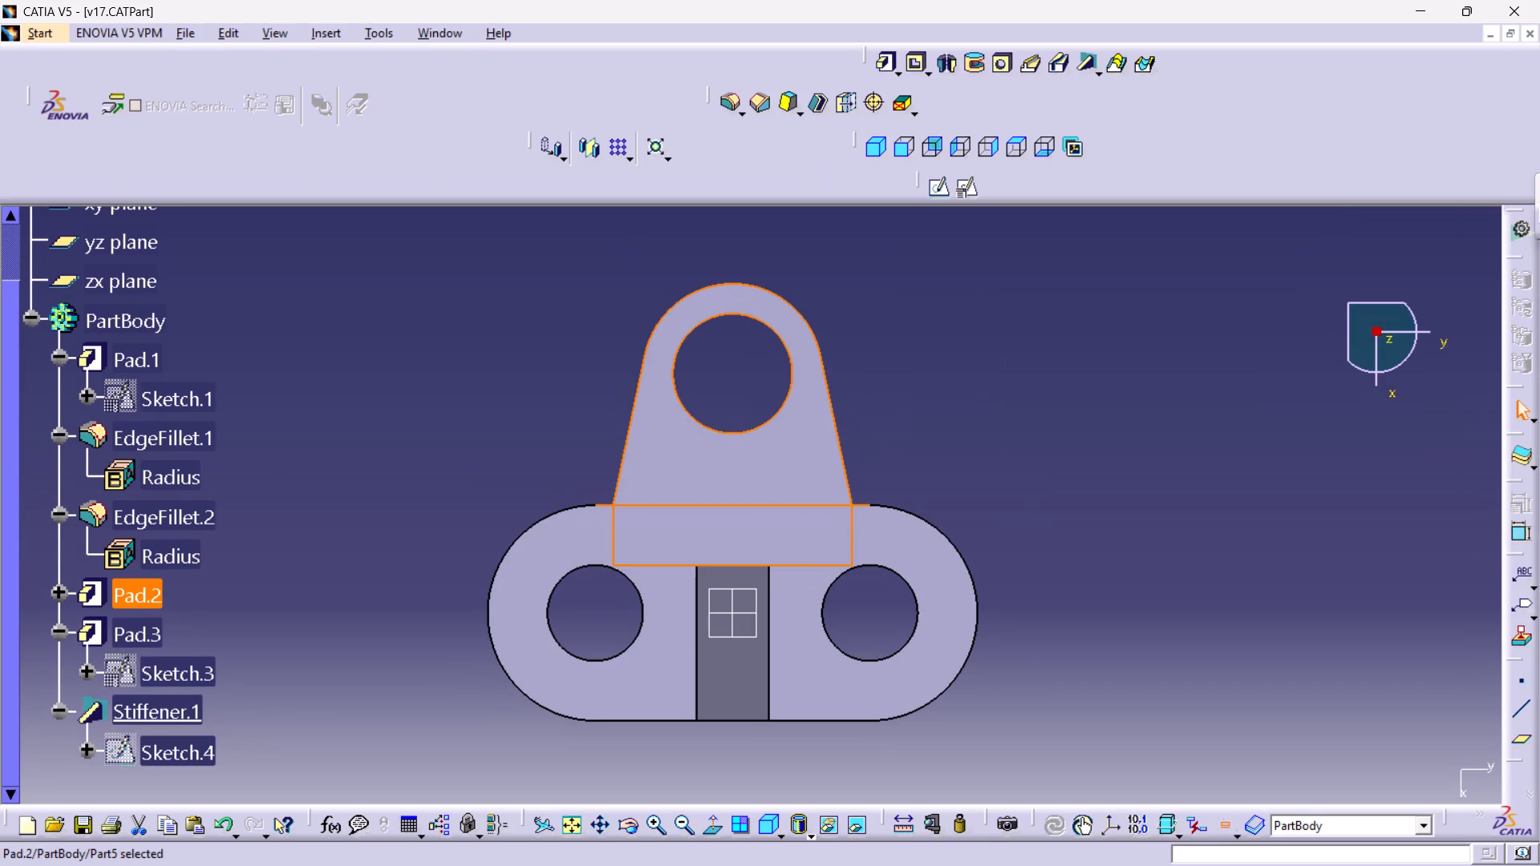
double_click(124, 634)
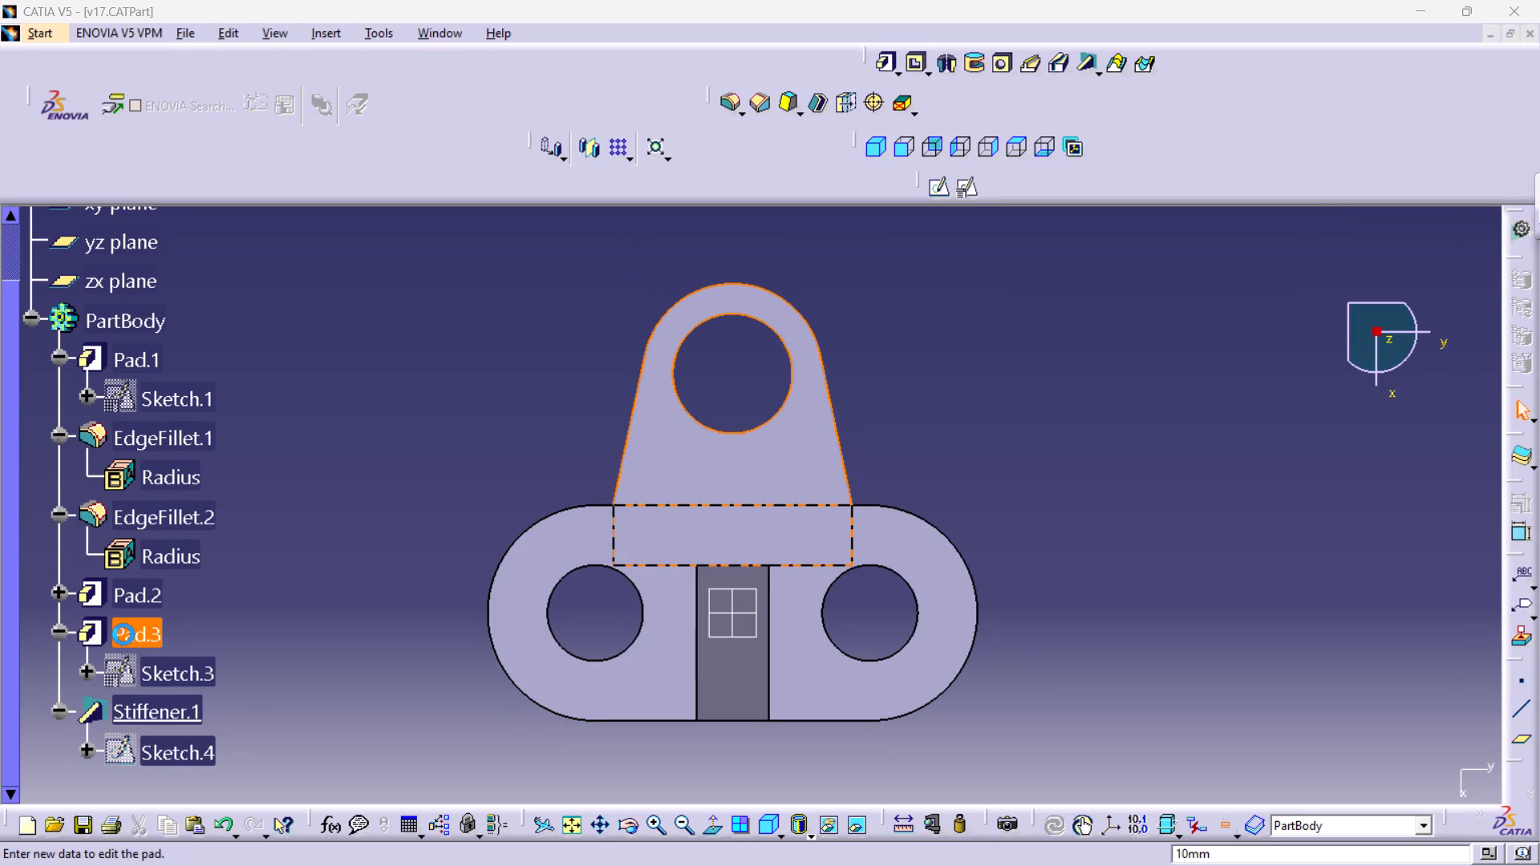
click(869, 147)
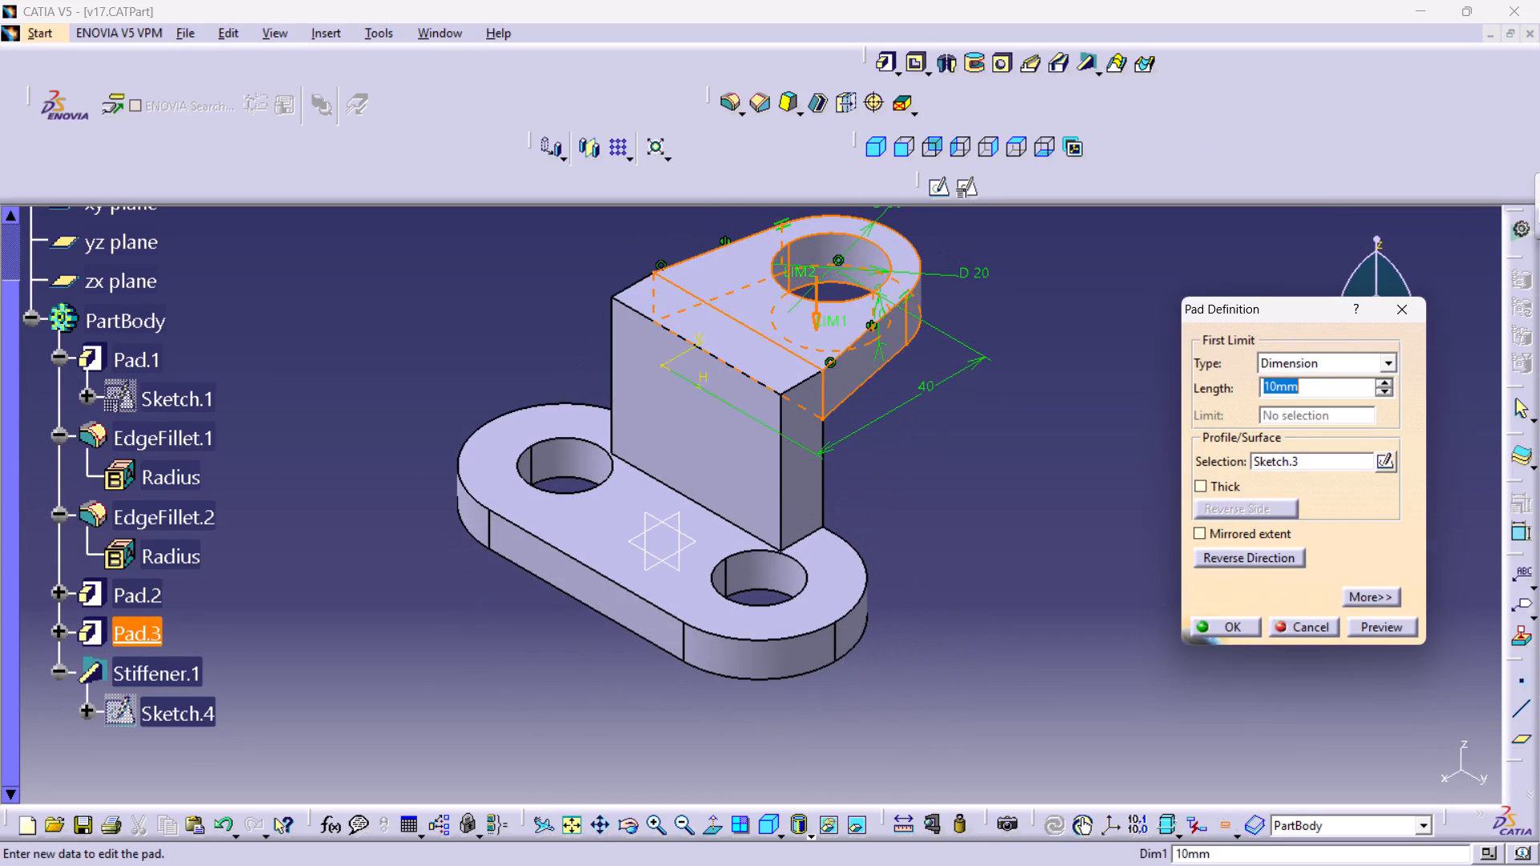
double_click(140, 589)
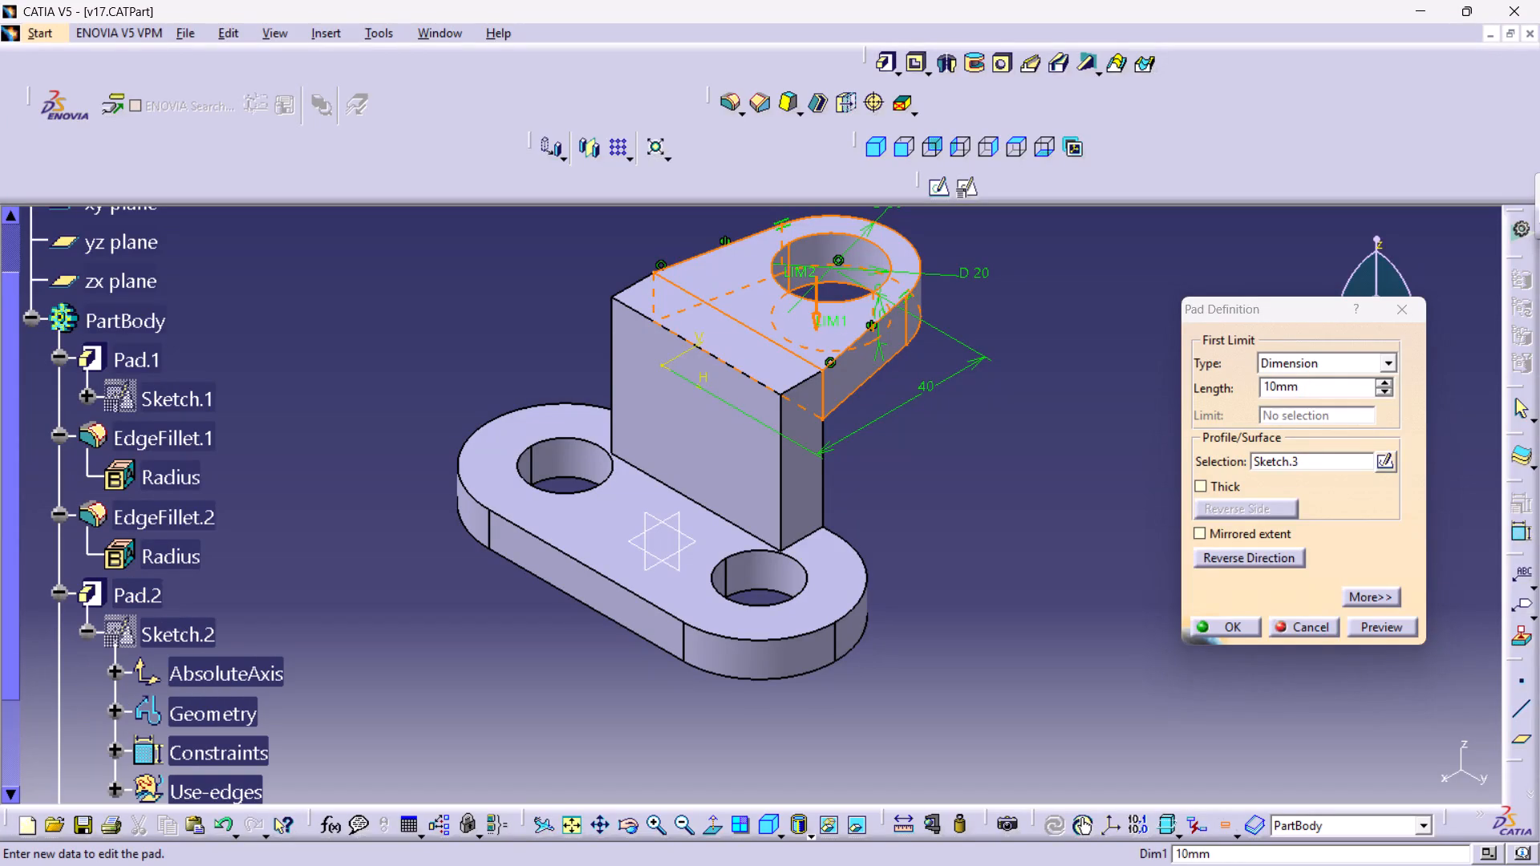
triple_click(136, 592)
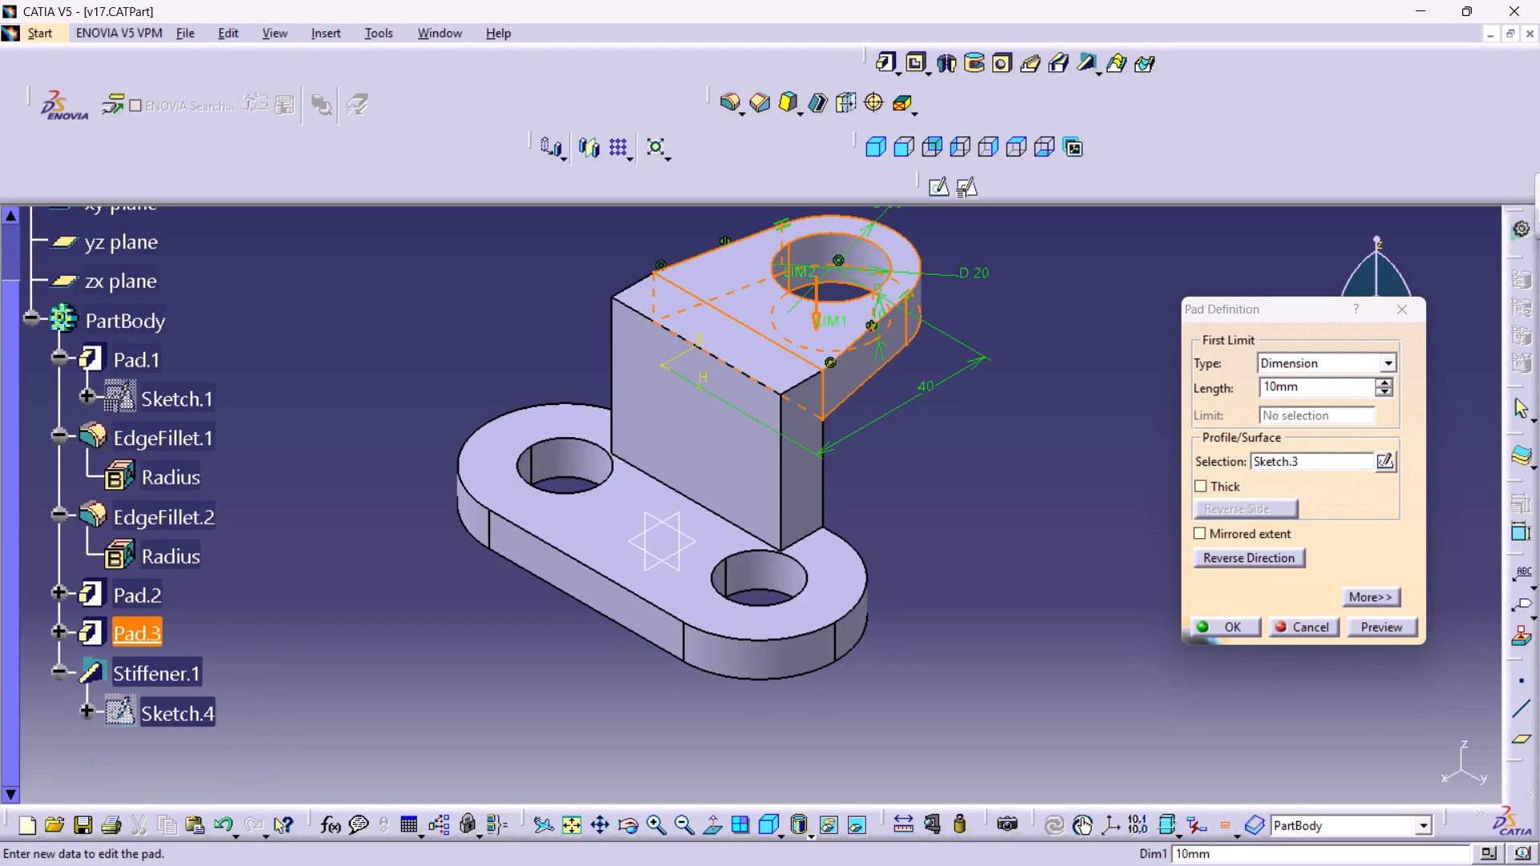
click(1406, 311)
double_click(154, 596)
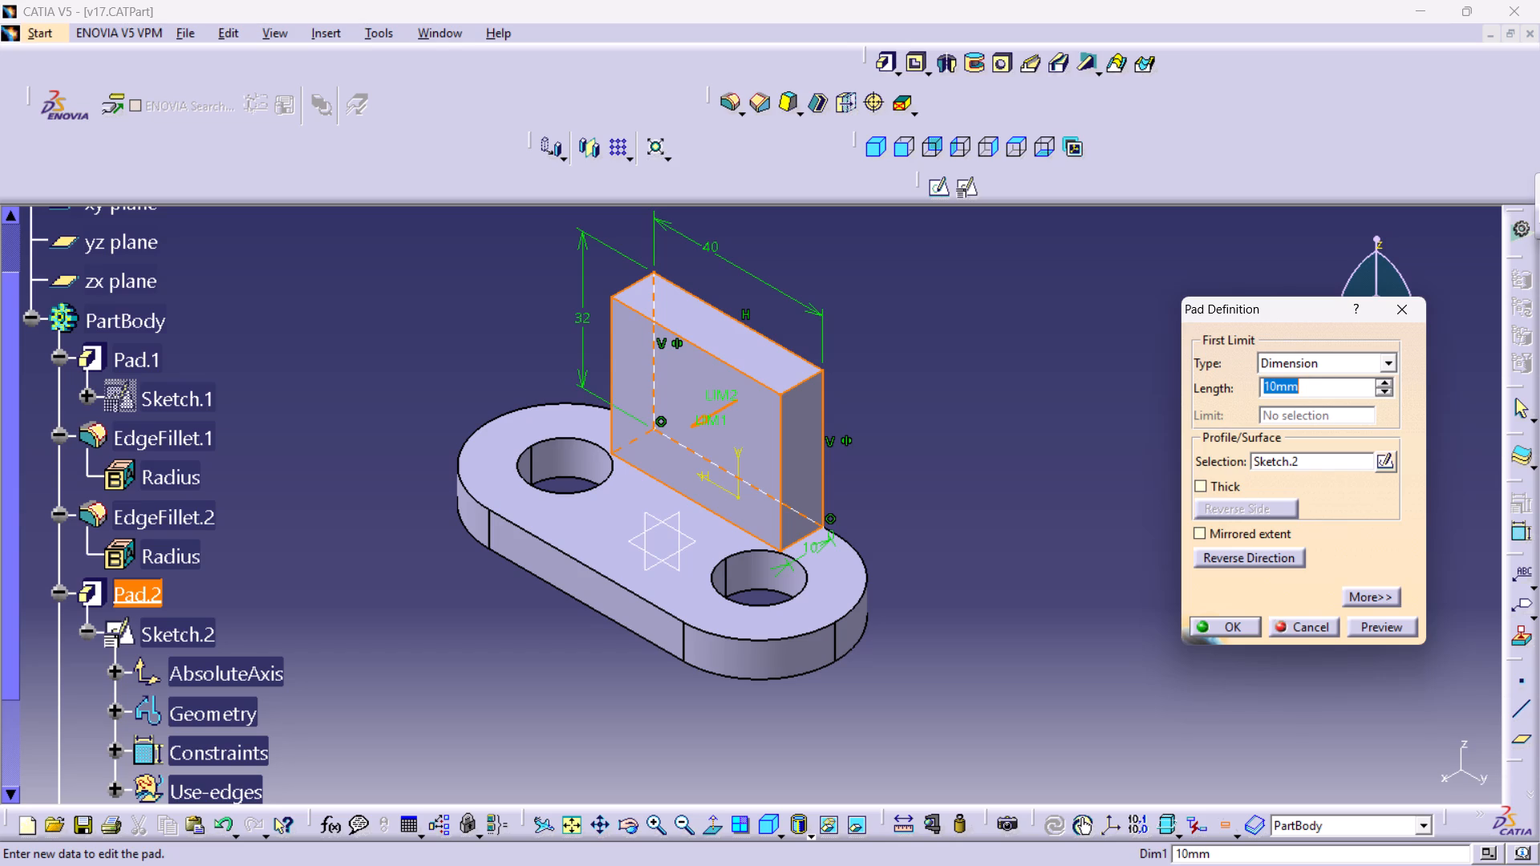
click(1419, 312)
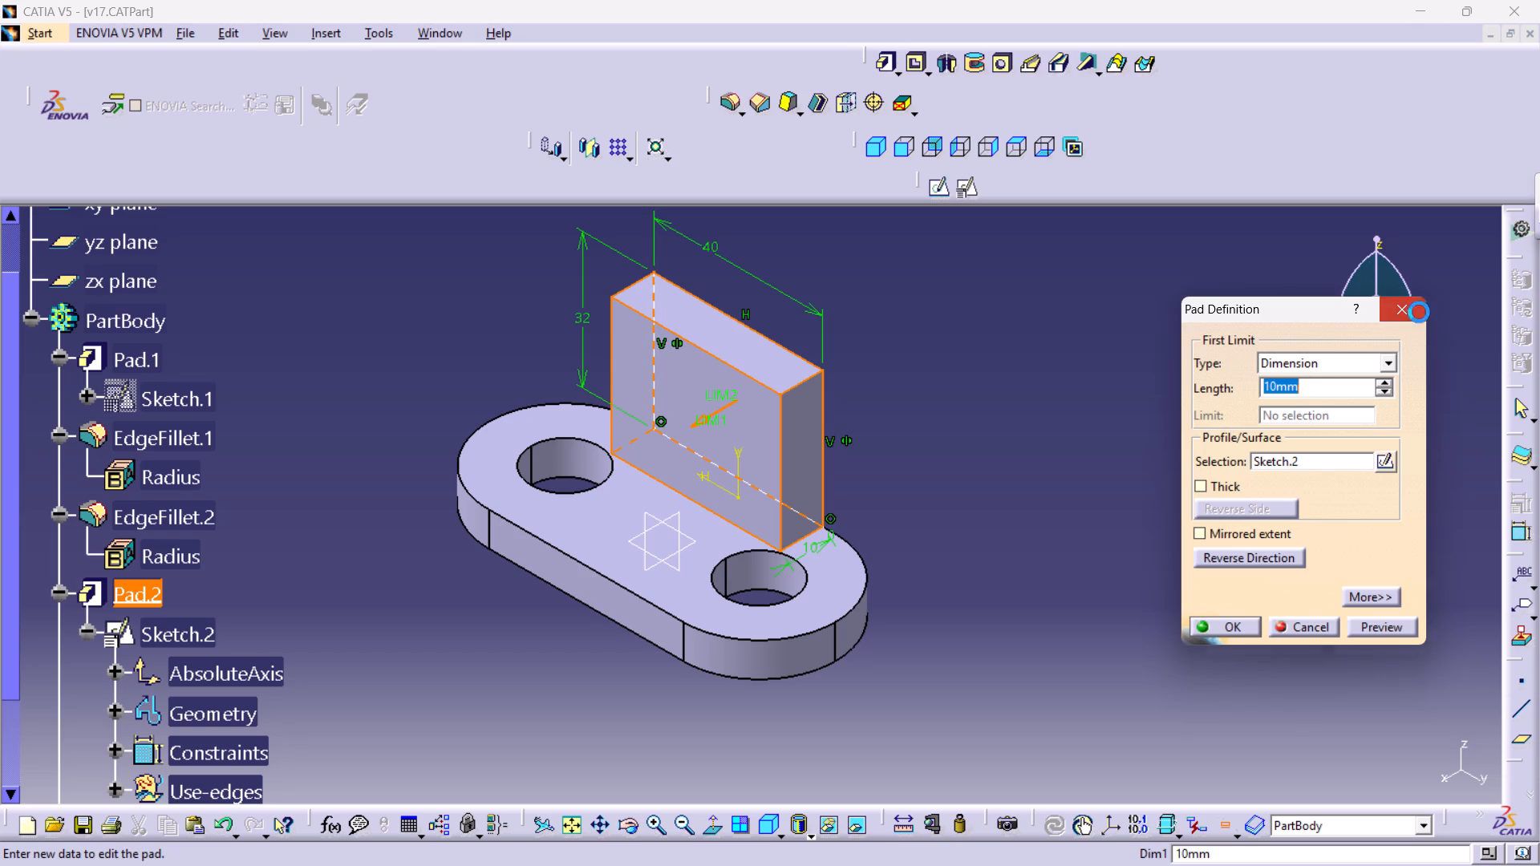
middle_drag(999, 471, 992, 516)
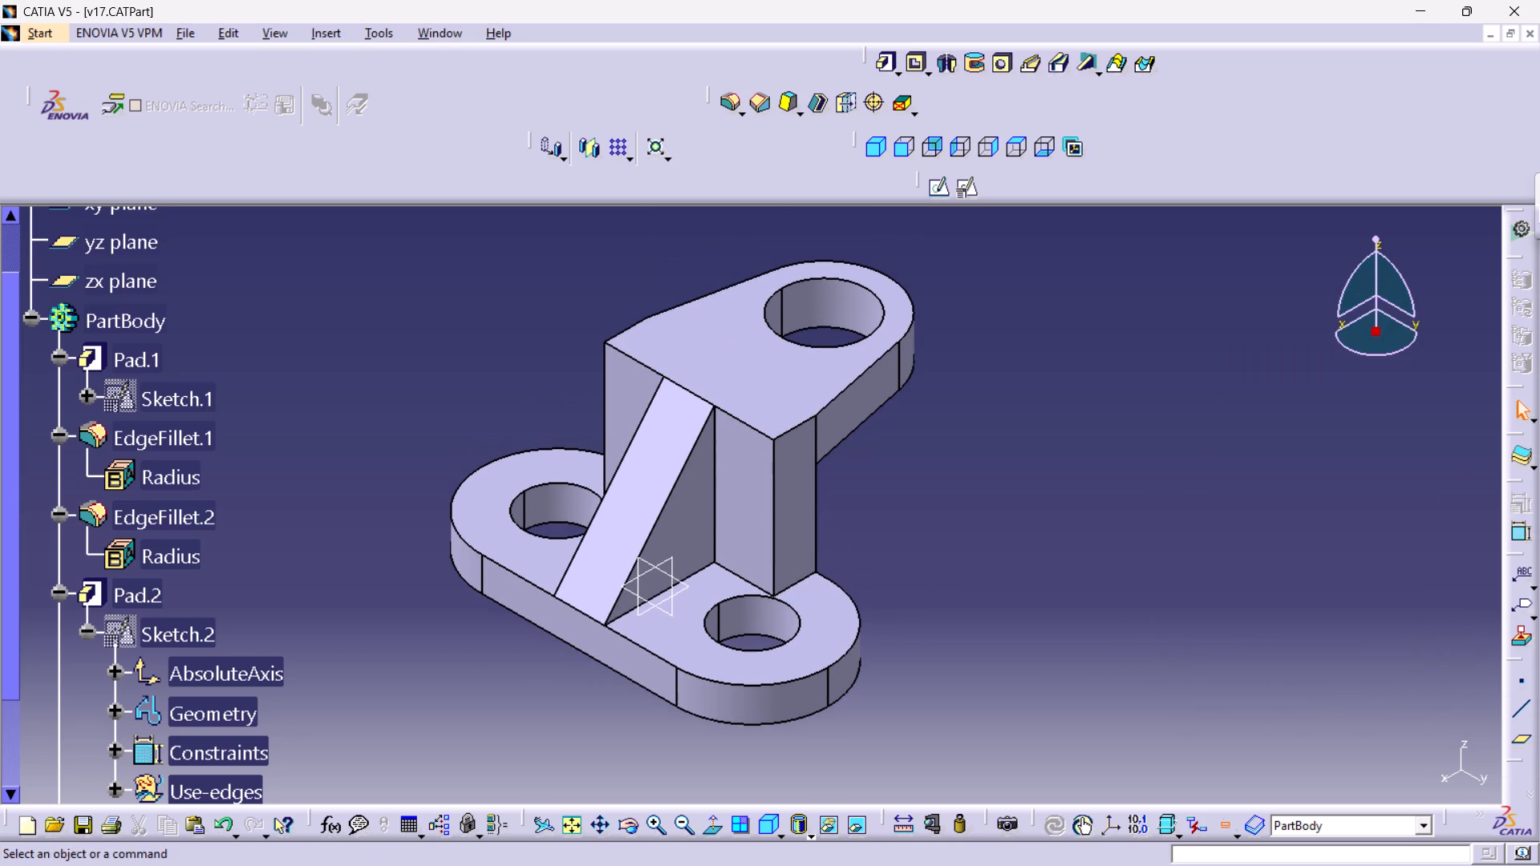
Save the v17 part again.
key(ctrl+s)
key(ctrl+s)
key(ctrl+s)
key(ctrl+s)
key(ctrl+s)
key(ctrl+s)
key(ctrl+s)
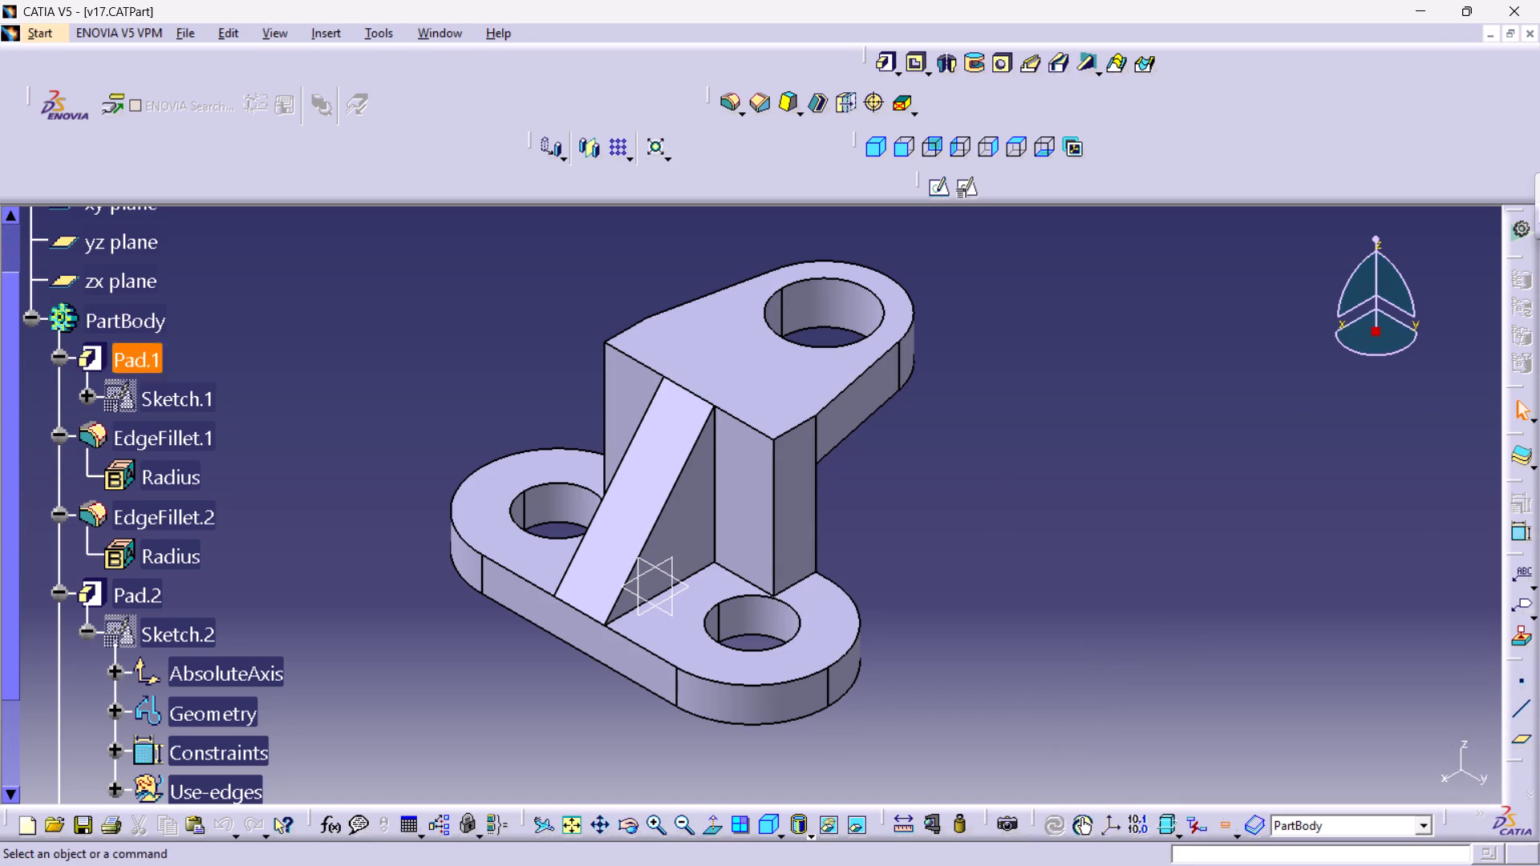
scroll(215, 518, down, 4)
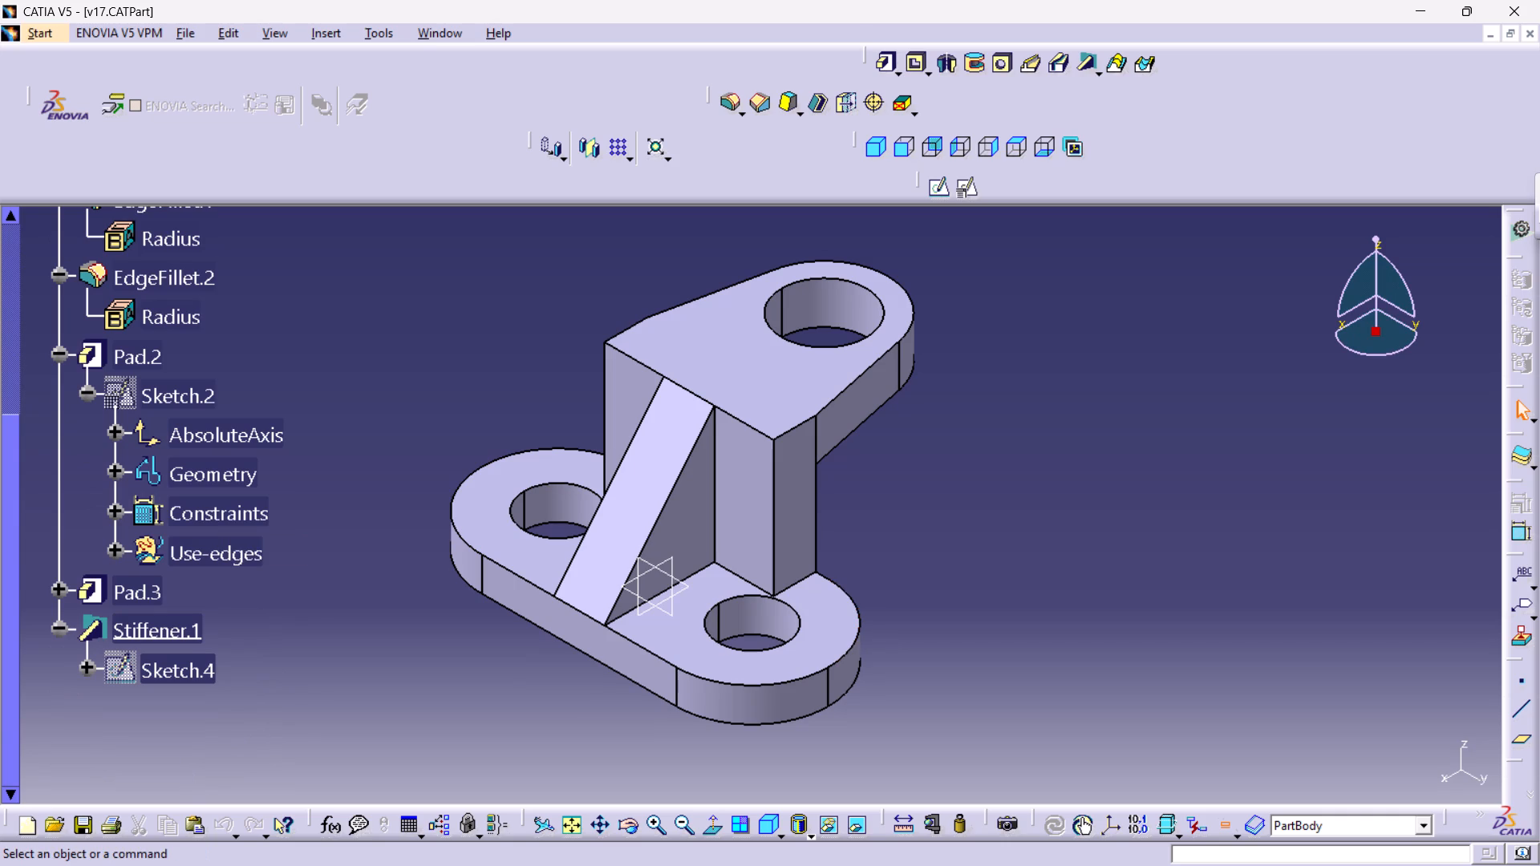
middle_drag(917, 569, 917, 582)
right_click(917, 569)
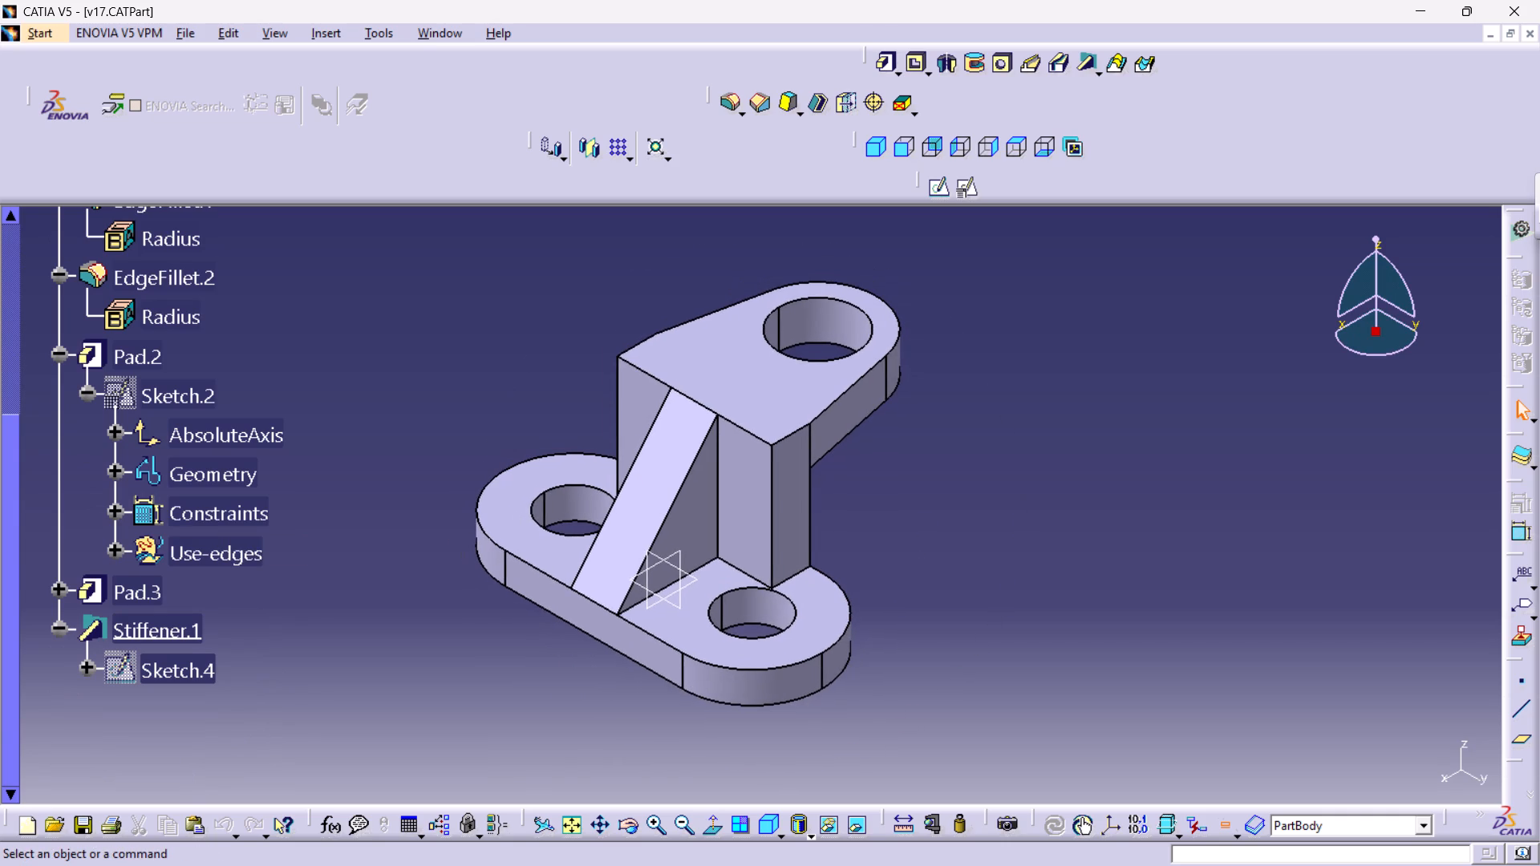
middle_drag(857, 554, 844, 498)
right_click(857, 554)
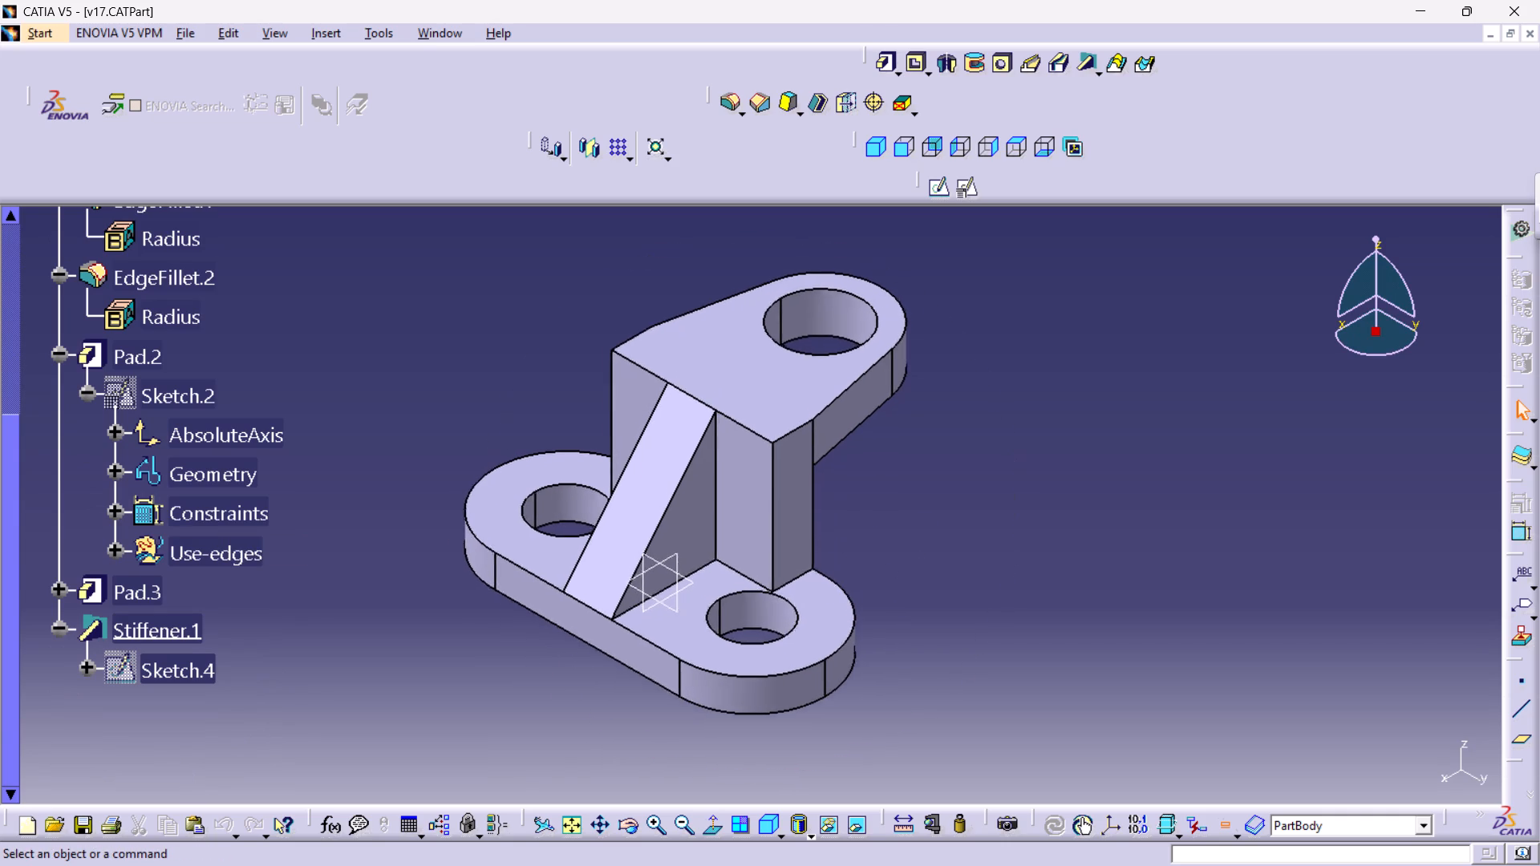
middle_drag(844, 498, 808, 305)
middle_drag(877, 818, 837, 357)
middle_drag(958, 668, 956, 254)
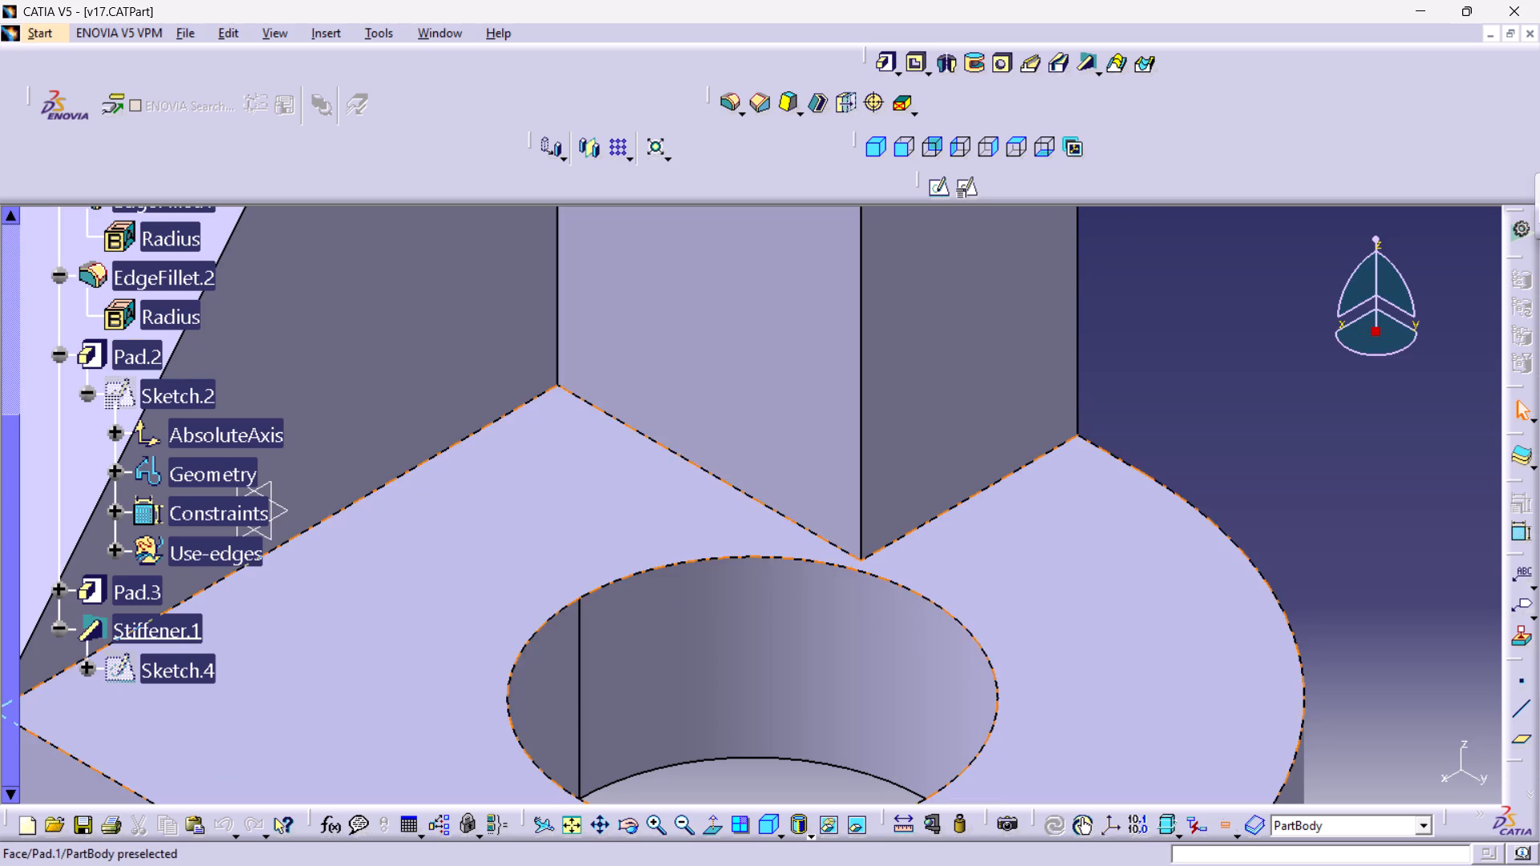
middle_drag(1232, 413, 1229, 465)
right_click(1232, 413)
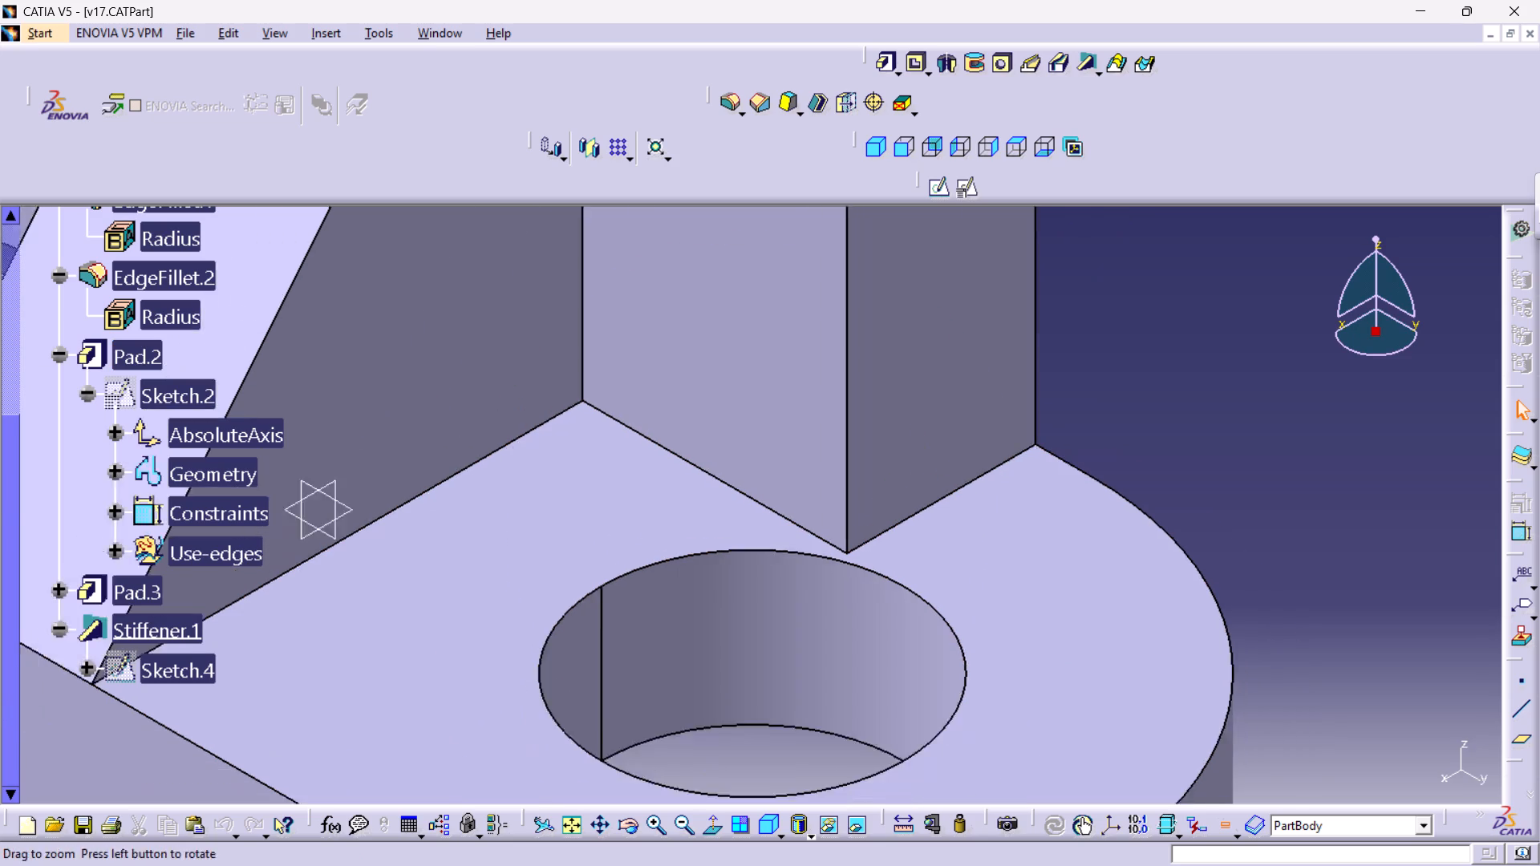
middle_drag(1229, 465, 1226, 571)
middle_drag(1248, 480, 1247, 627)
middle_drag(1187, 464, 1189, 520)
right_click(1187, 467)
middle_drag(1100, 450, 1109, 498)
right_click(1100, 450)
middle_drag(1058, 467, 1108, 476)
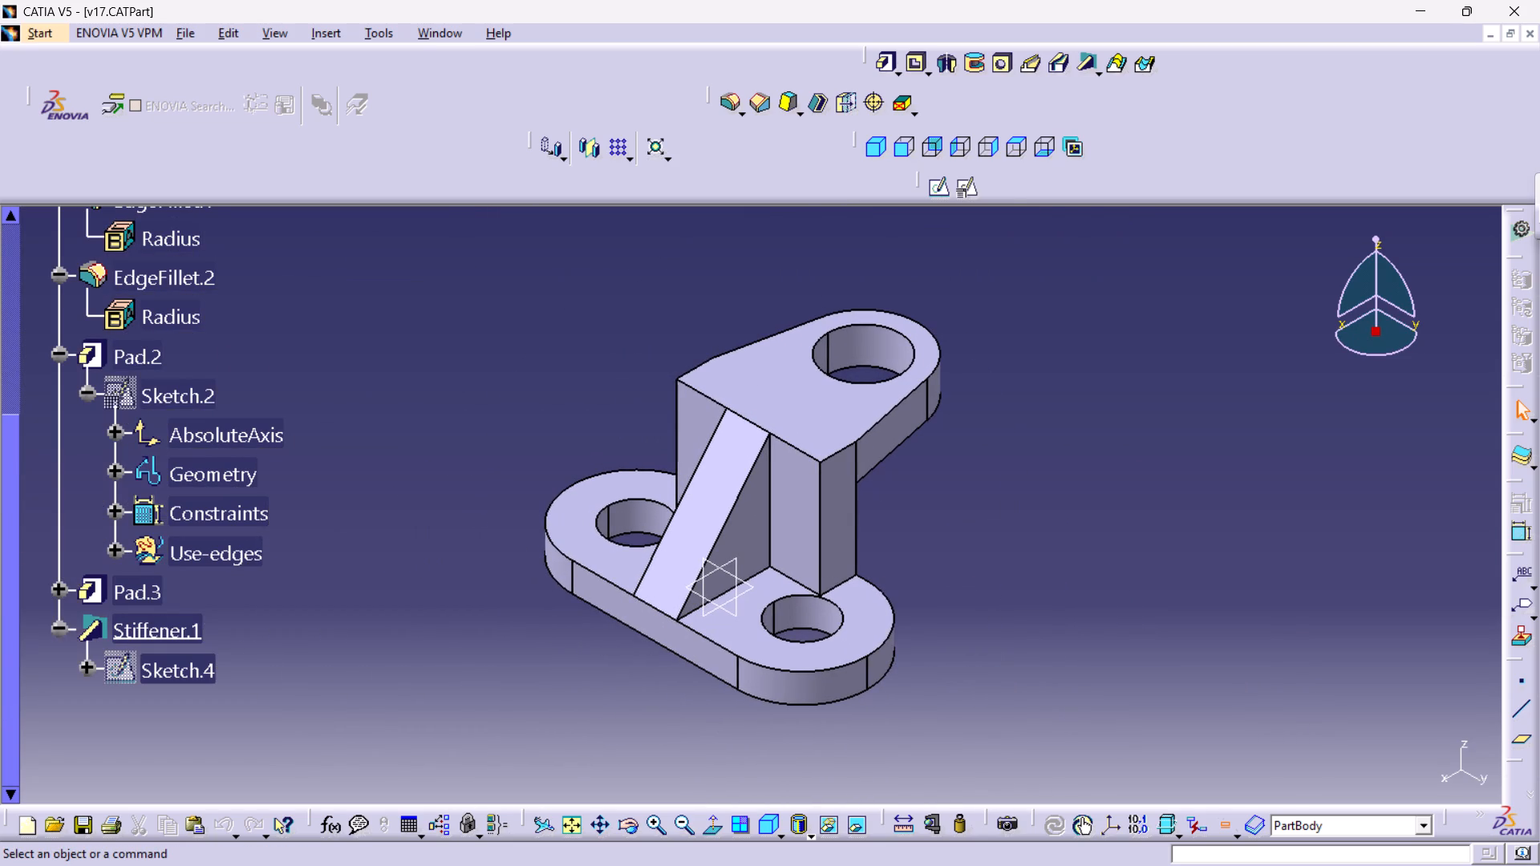
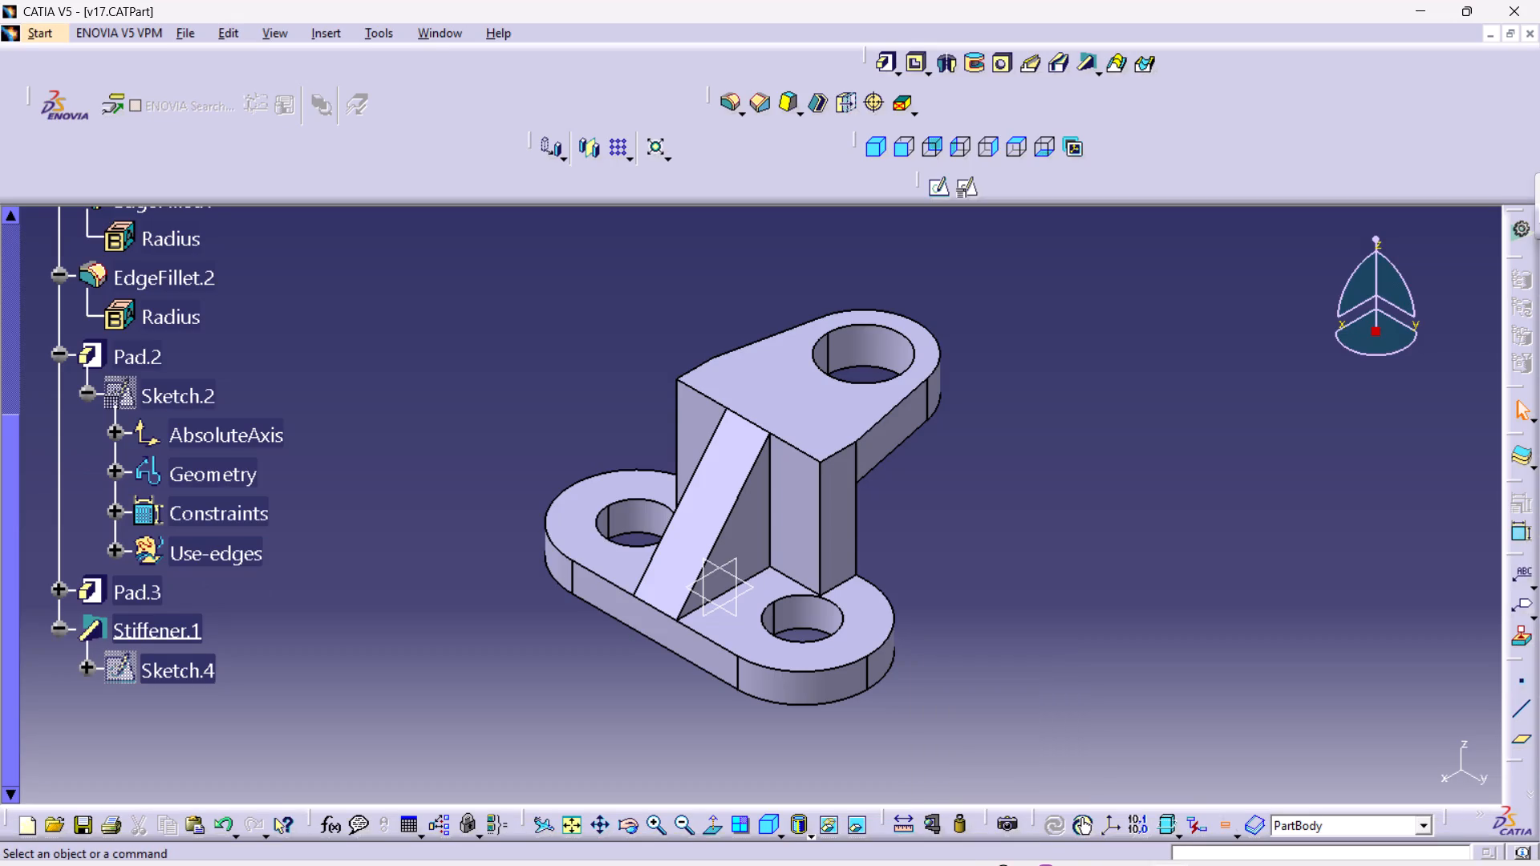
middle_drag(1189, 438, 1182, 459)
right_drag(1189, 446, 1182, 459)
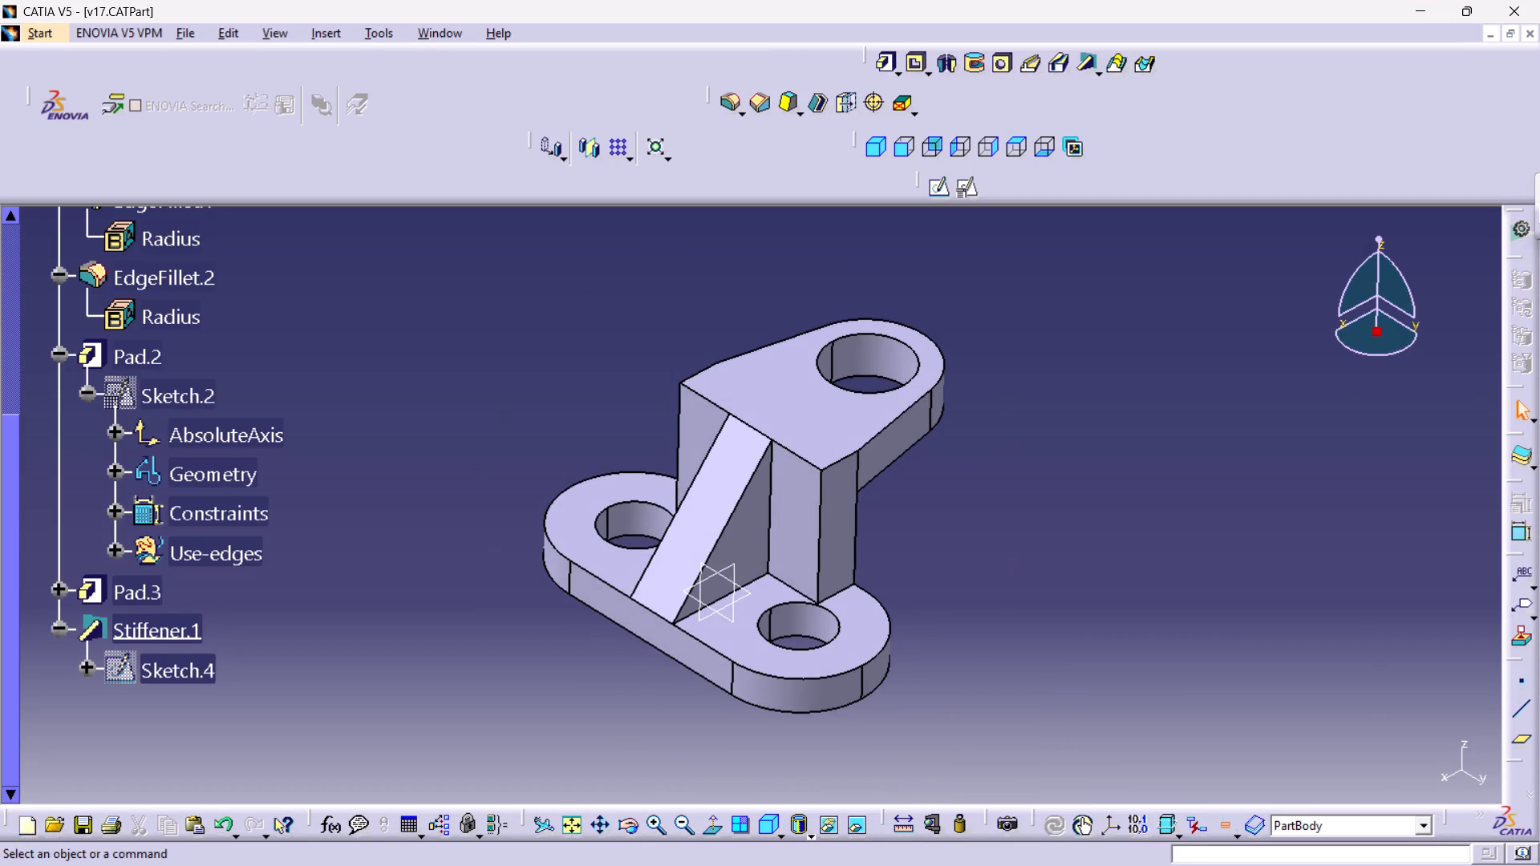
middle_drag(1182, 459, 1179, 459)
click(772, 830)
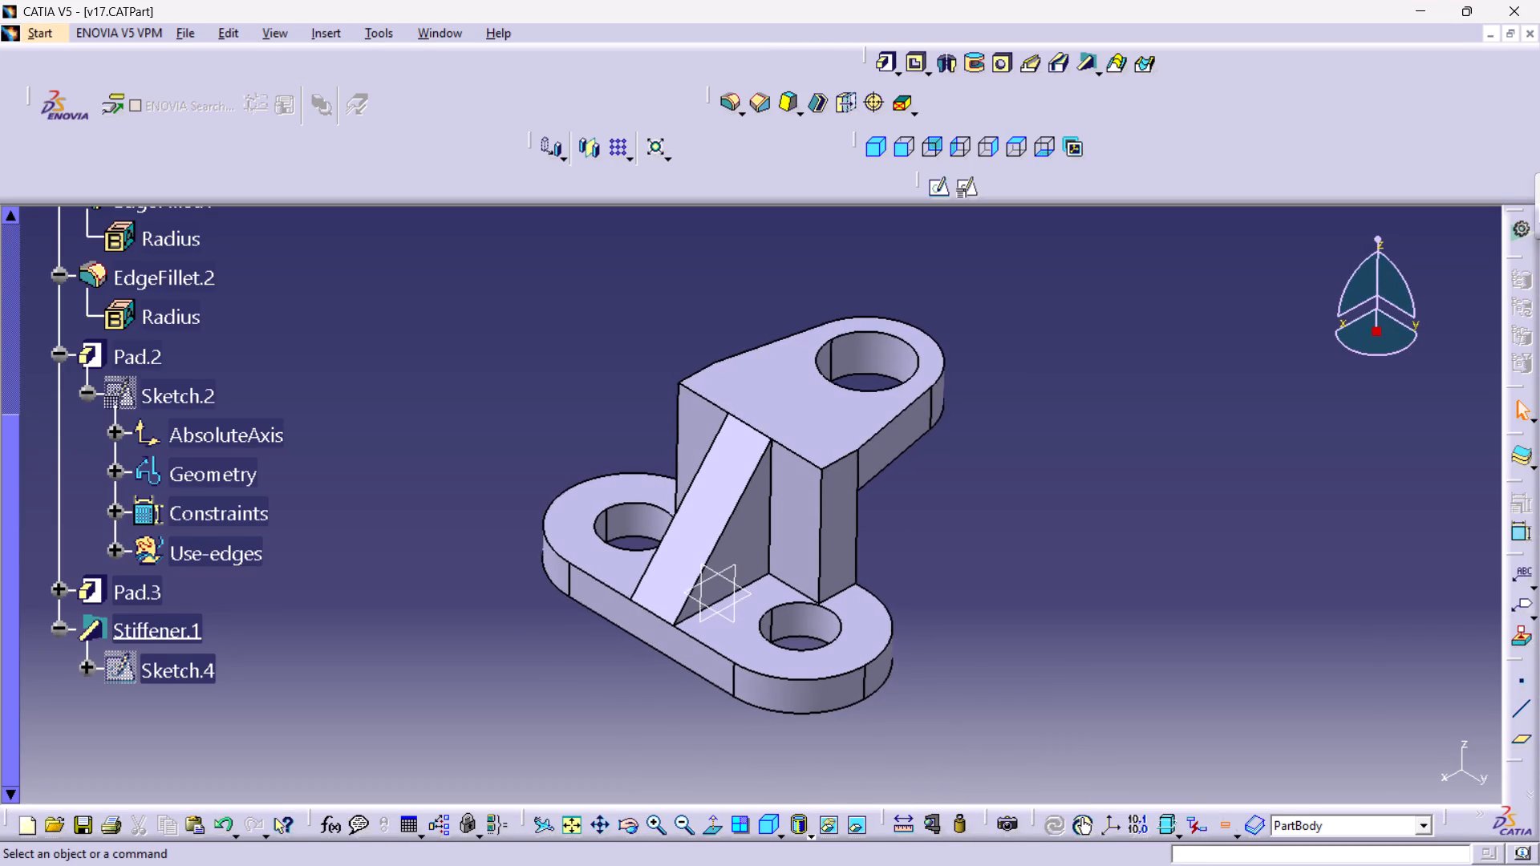